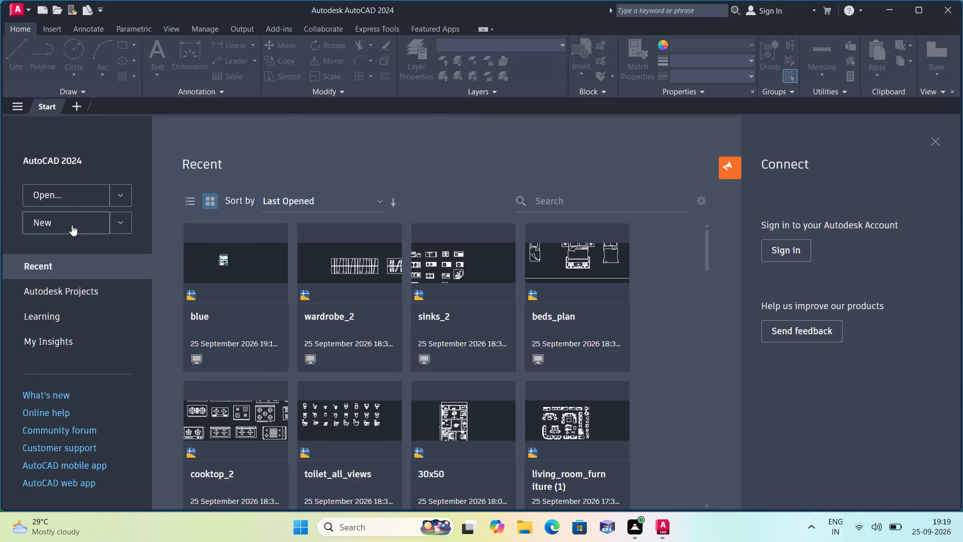
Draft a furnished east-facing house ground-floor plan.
Create a new blank drawing.
left_click(72, 225)
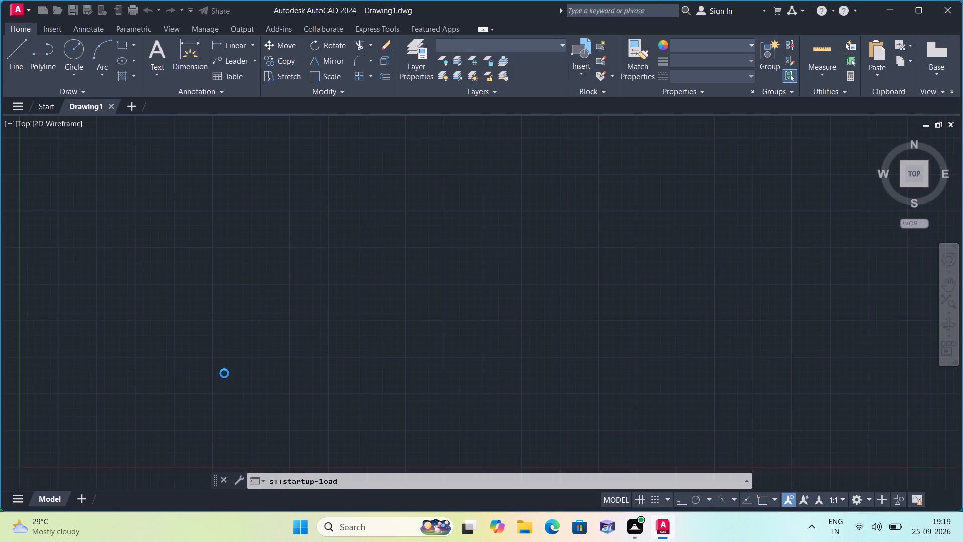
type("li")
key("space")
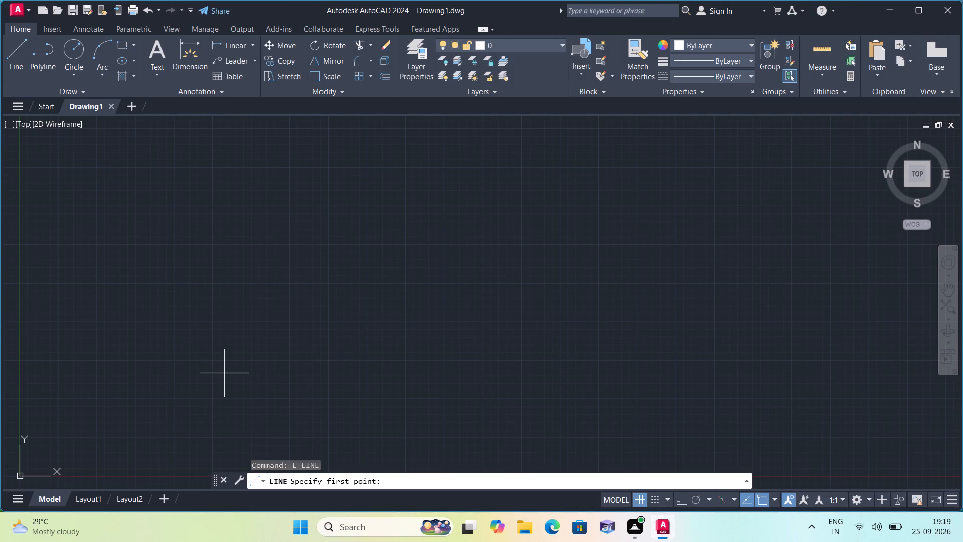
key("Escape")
Set the model space limits from lower-left corner 0,0 to upper-right corner 1000,1000.
type("lim")
key("space")
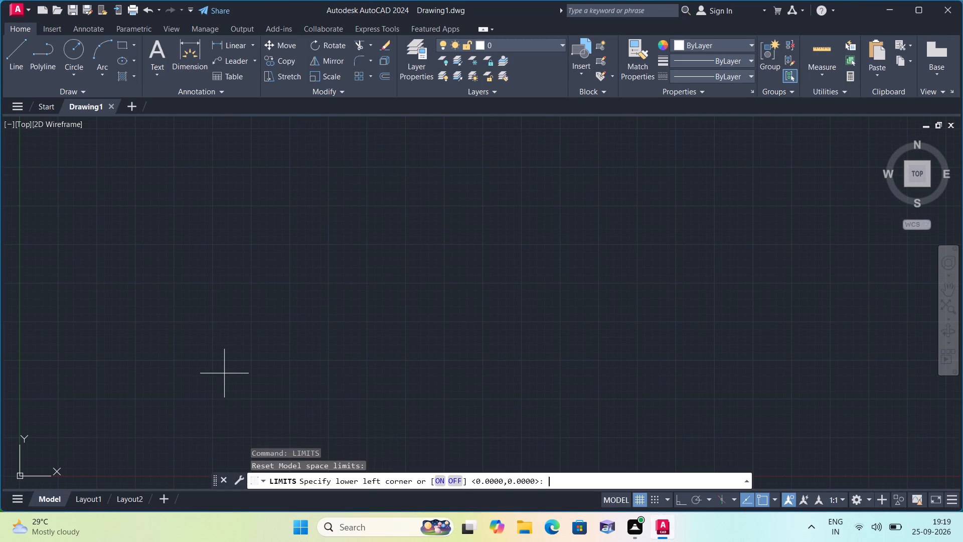
key("0")
type(",0 1000,1000")
key("space")
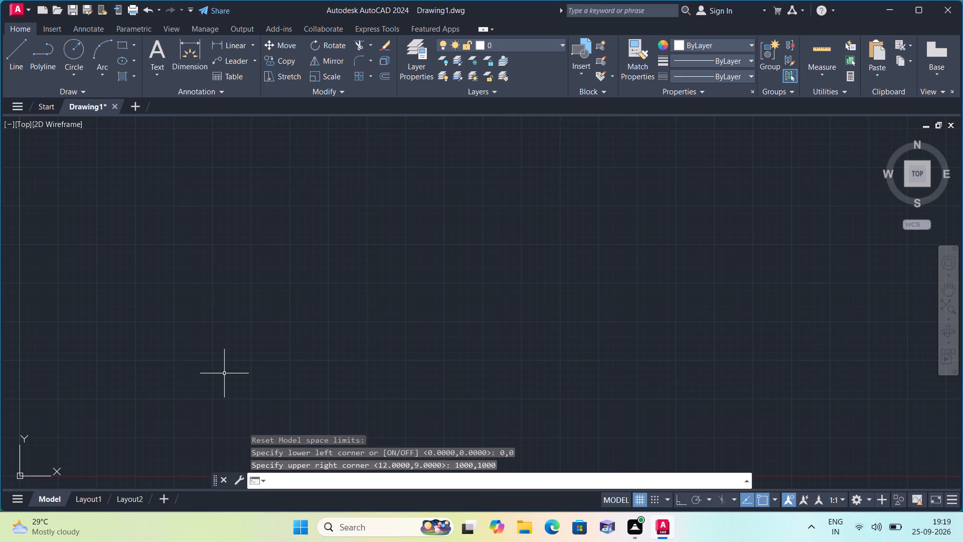
Configure the drawing units to Engineering length type with 0'-0" precision.
type("un")
key("space")
left_click(450, 176)
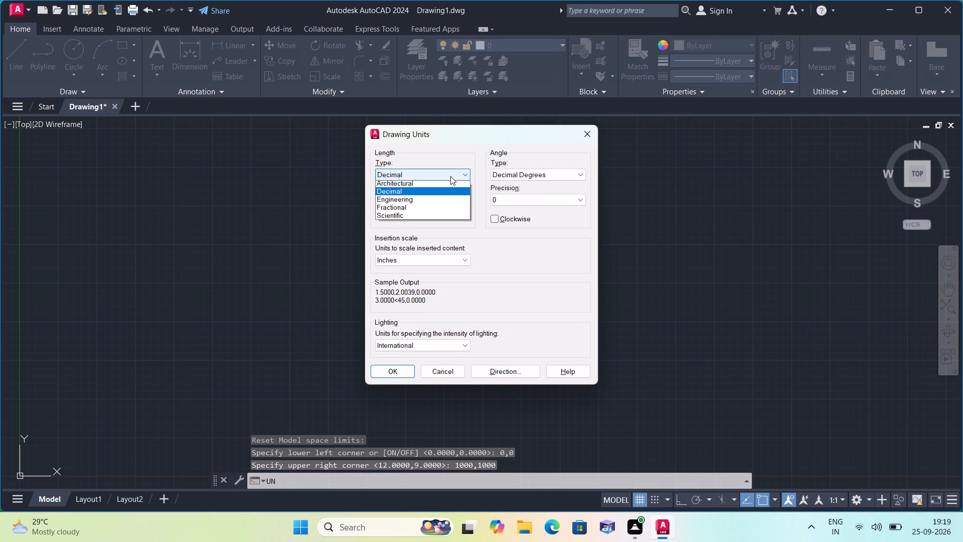
left_click(450, 199)
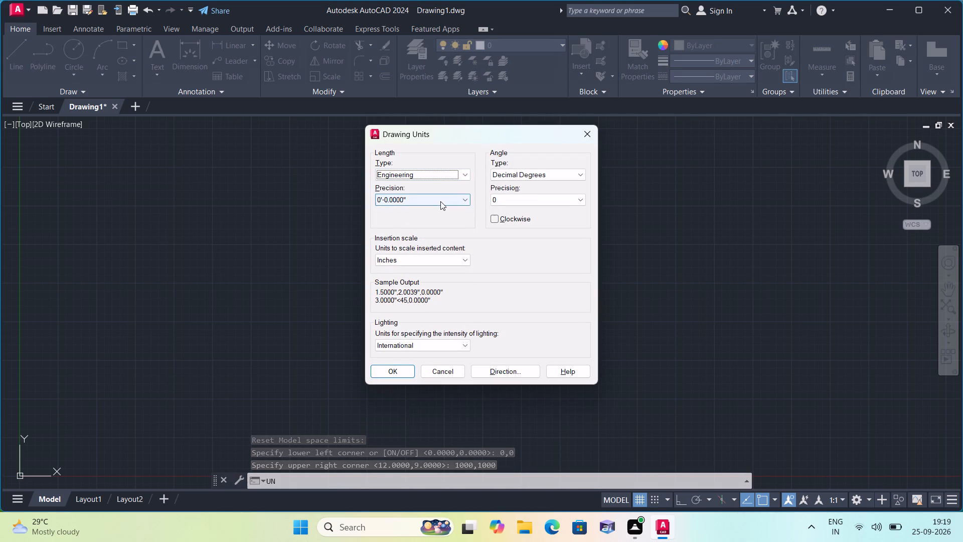
left_click(440, 201)
left_click(420, 211)
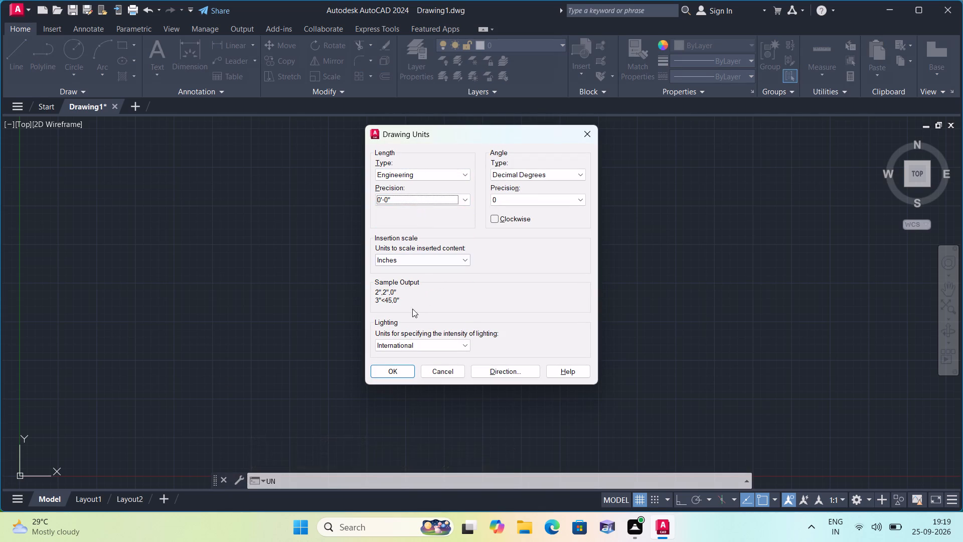
left_click(394, 367)
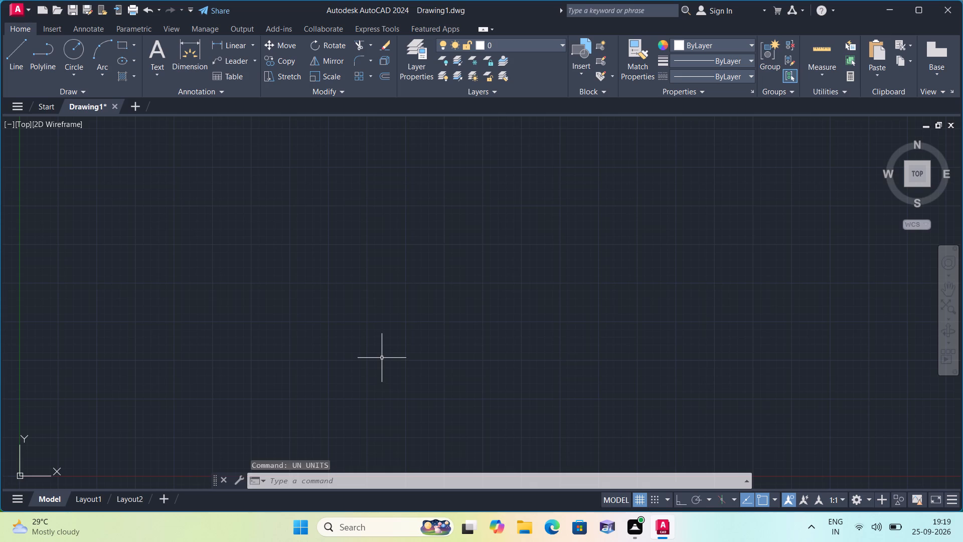
Modify the Standard dimension style's primary units to Engineering format with 0'-0" precision and set the style current.
type("d")
key("space")
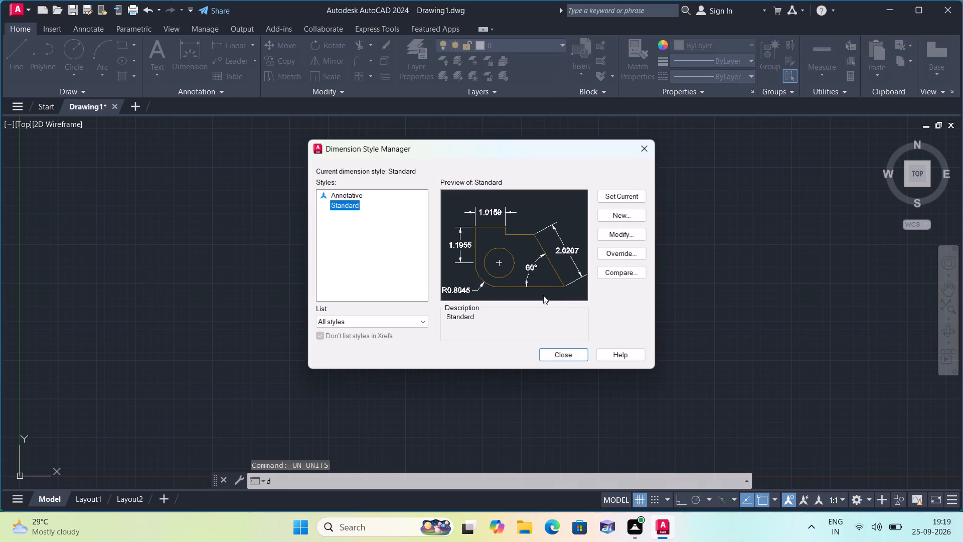
left_click(619, 239)
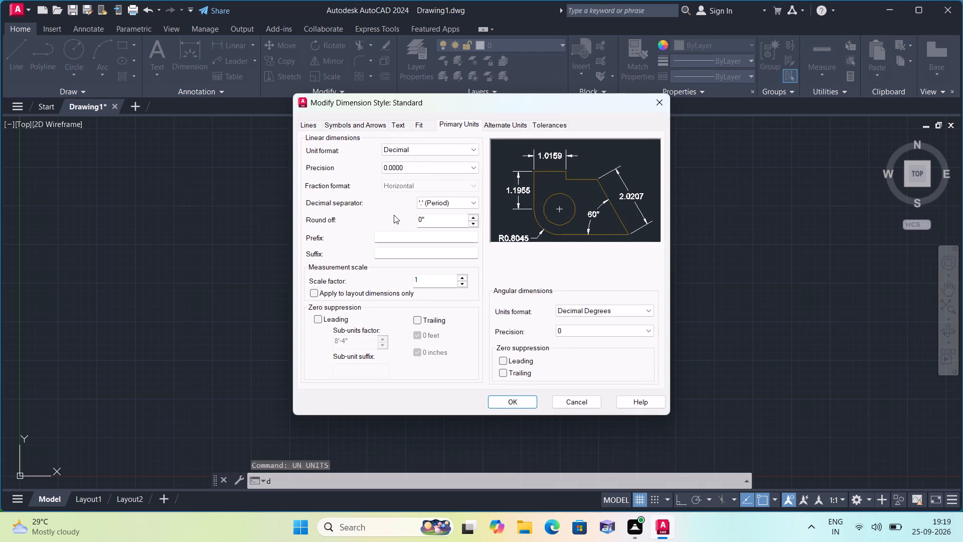
left_click(440, 150)
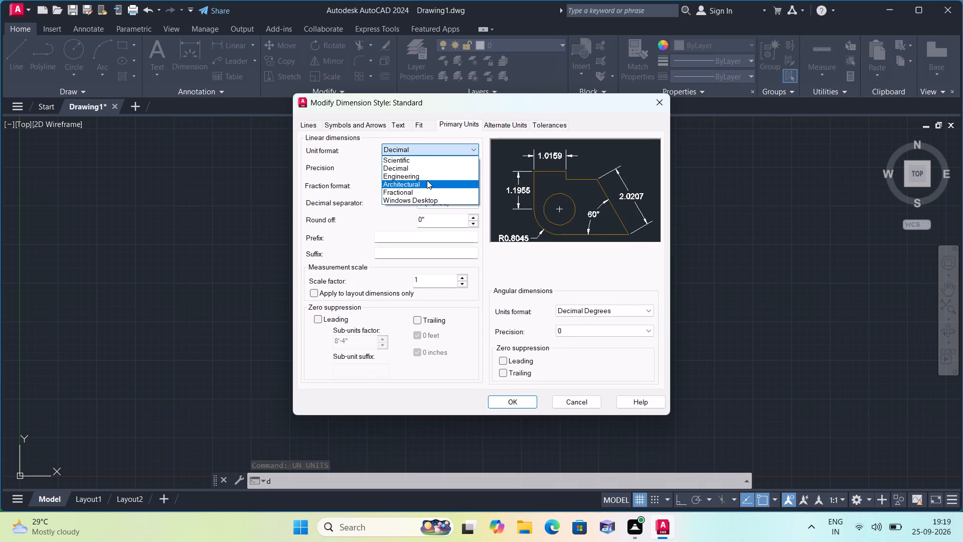
left_click(425, 178)
left_click(425, 171)
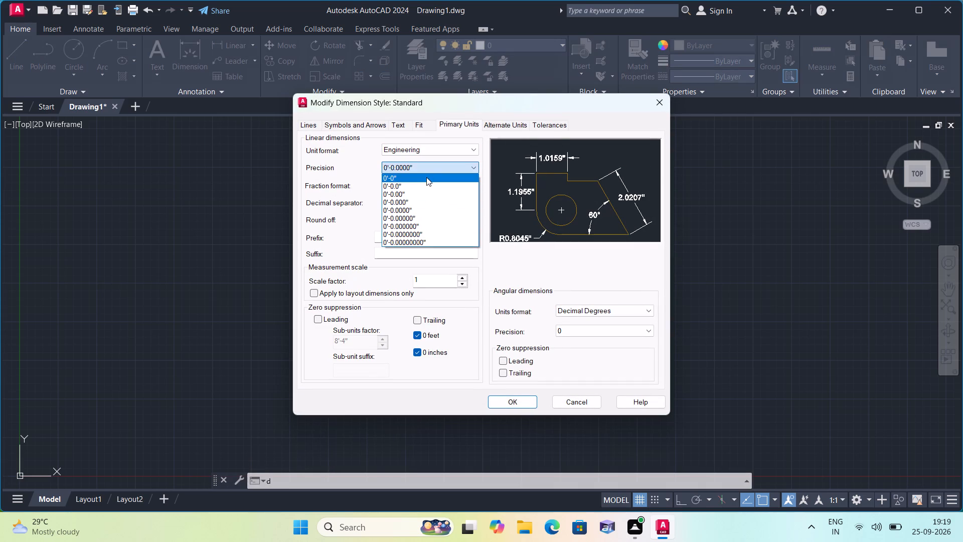
left_click(426, 177)
left_click(505, 404)
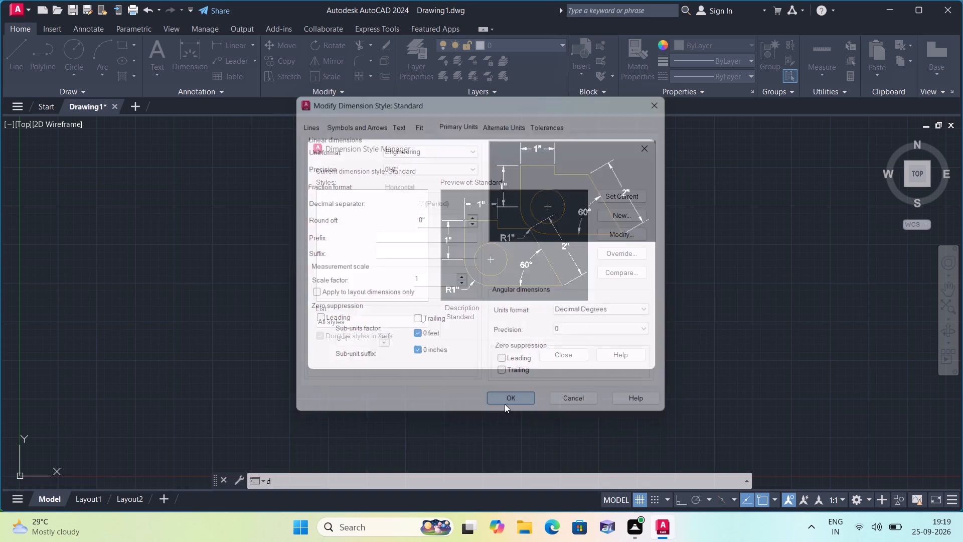
left_click(614, 197)
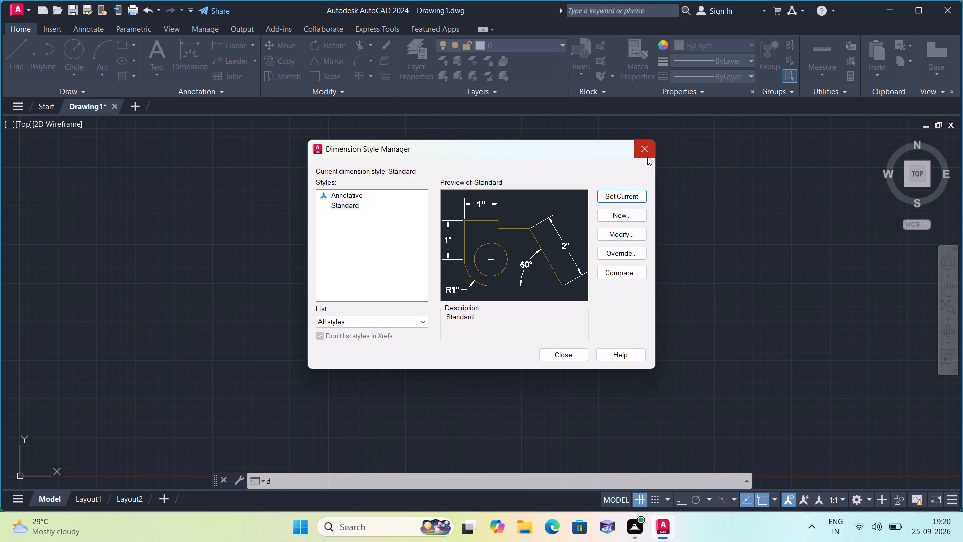
left_click(647, 156)
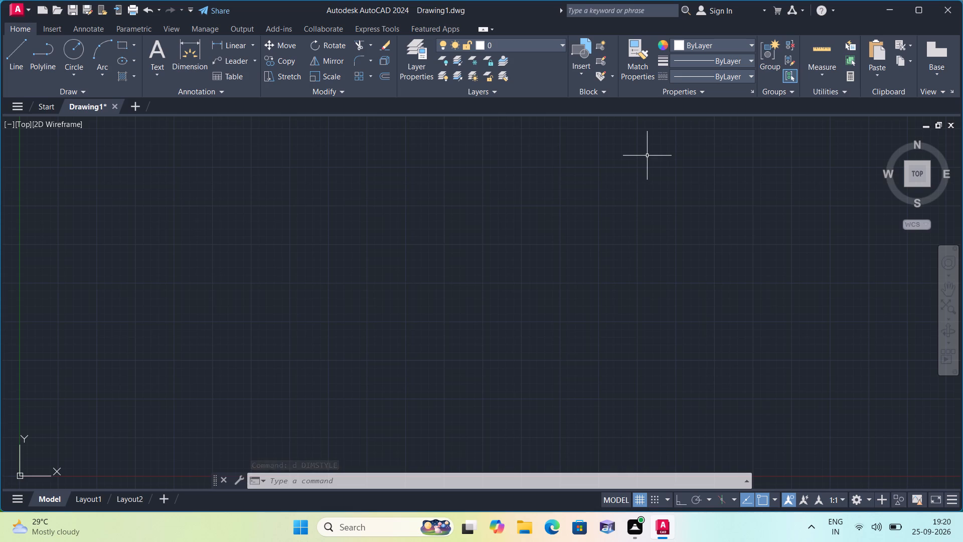
Draw one vertical and one horizontal construction line that cross near the middle of the drawing area.
type("xl")
key("space")
type("v")
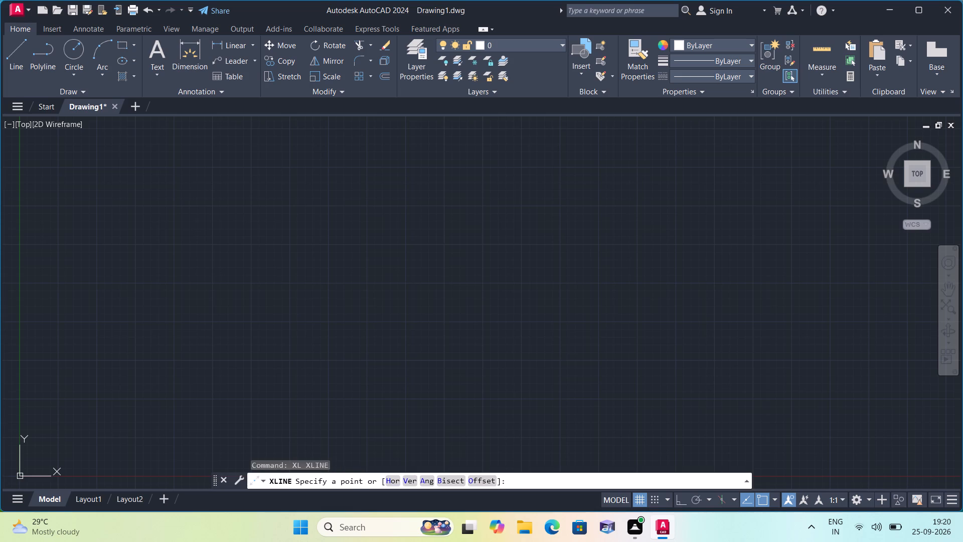
key("space")
left_click(497, 263)
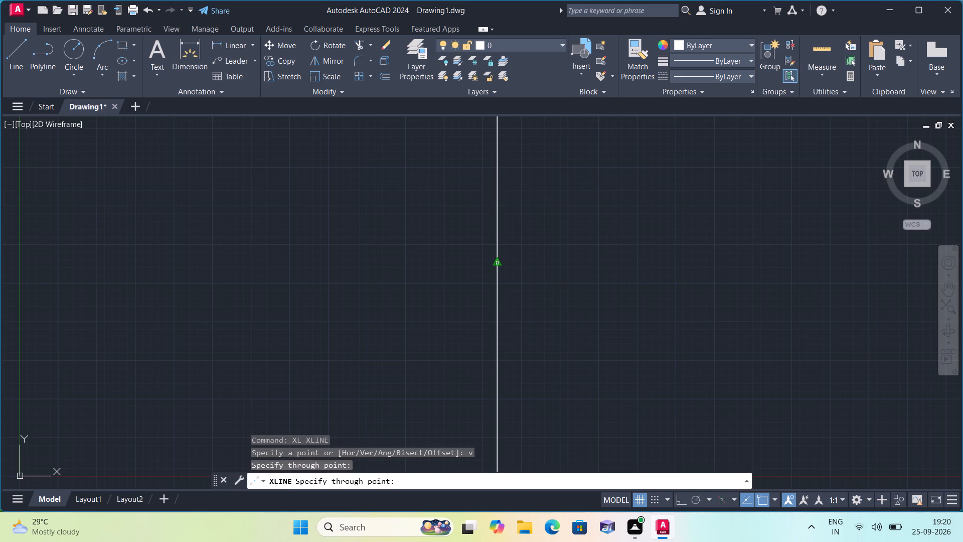
key("Escape")
key("space")
type("h")
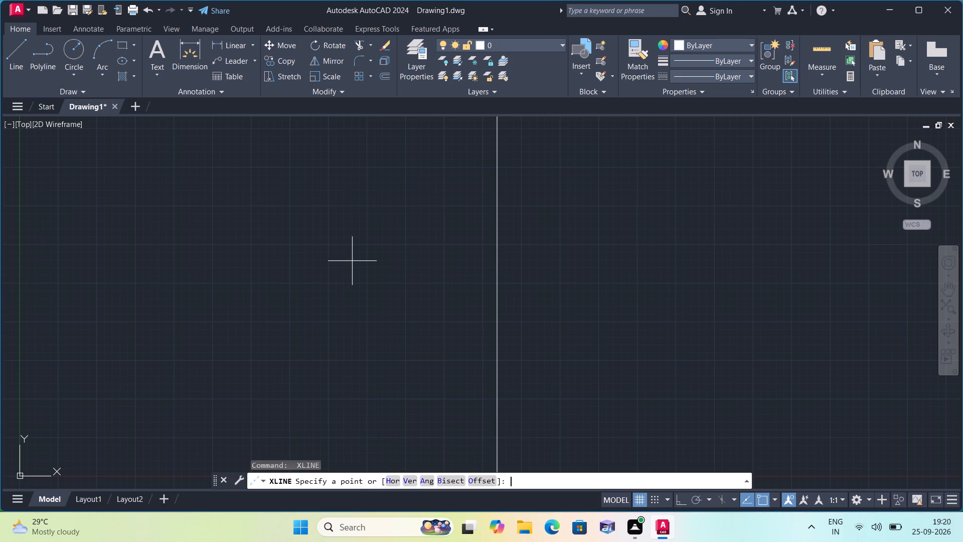
key("space")
left_click(351, 274)
key("Escape")
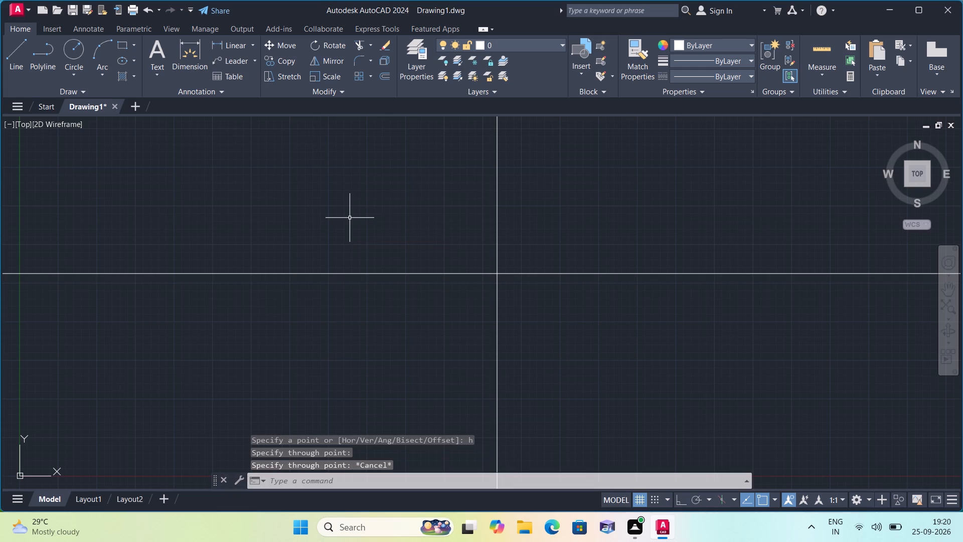
Trim the vertical line above the crossing and the horizontal line left of it, leaving an upper-left corner.
type("trim")
key("space")
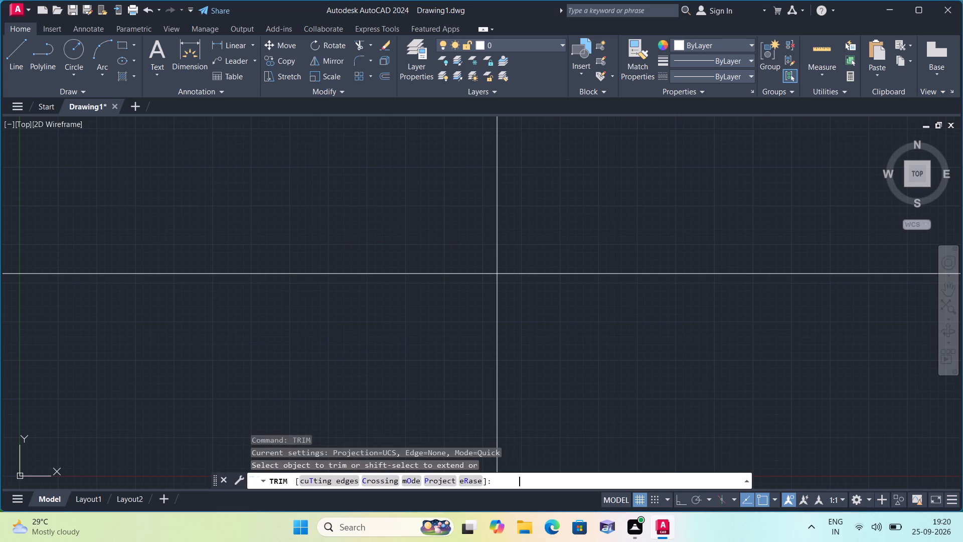
left_click(541, 216)
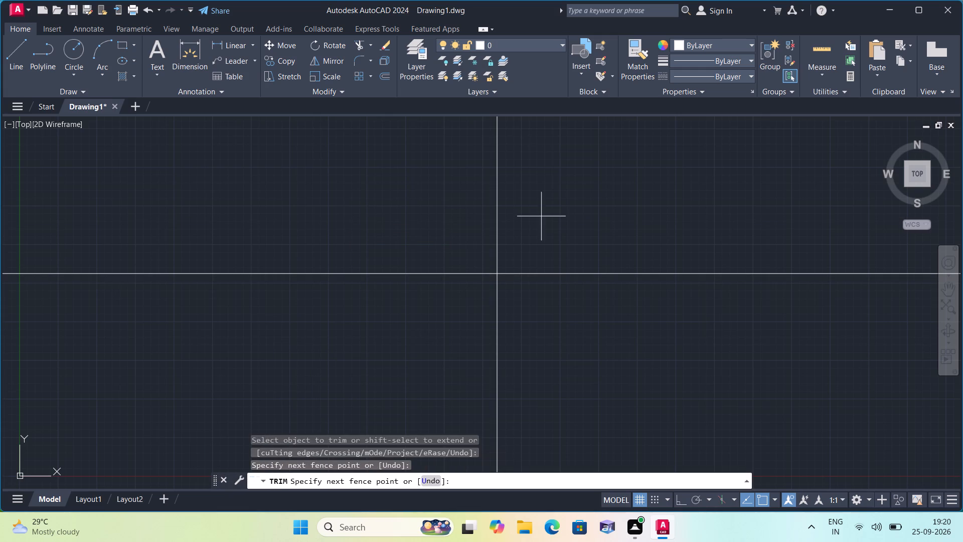
left_click(376, 304)
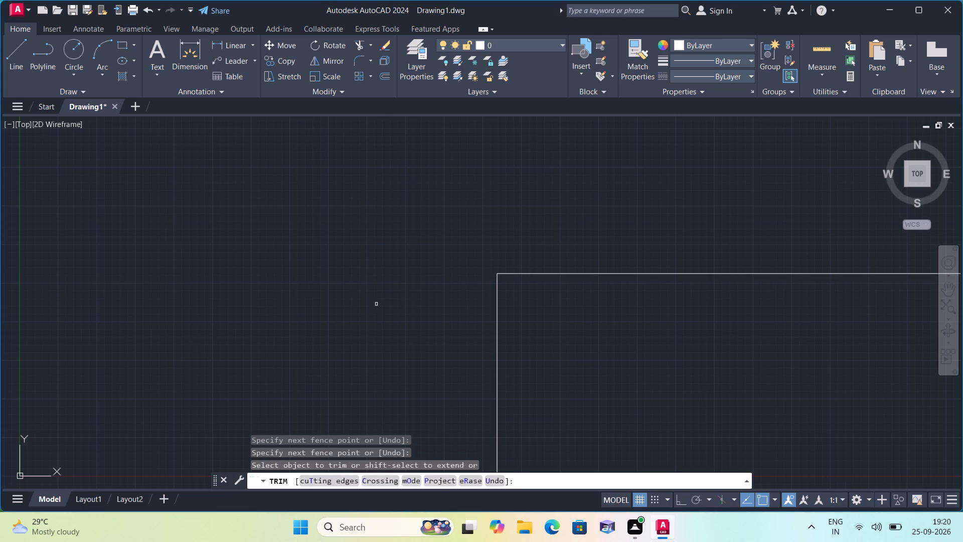
key("Escape")
Offset the horizontal line downward and the vertical line to the right by 9" to form double wall lines.
type("offset 9\"")
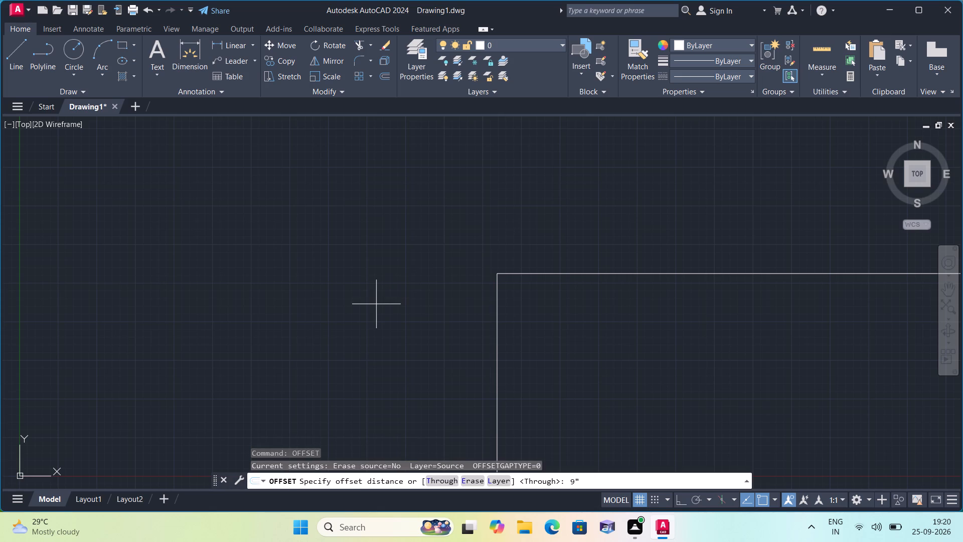
key("space")
middle_click_drag(585, 354, 429, 278)
scroll(541, 334, "down", 1)
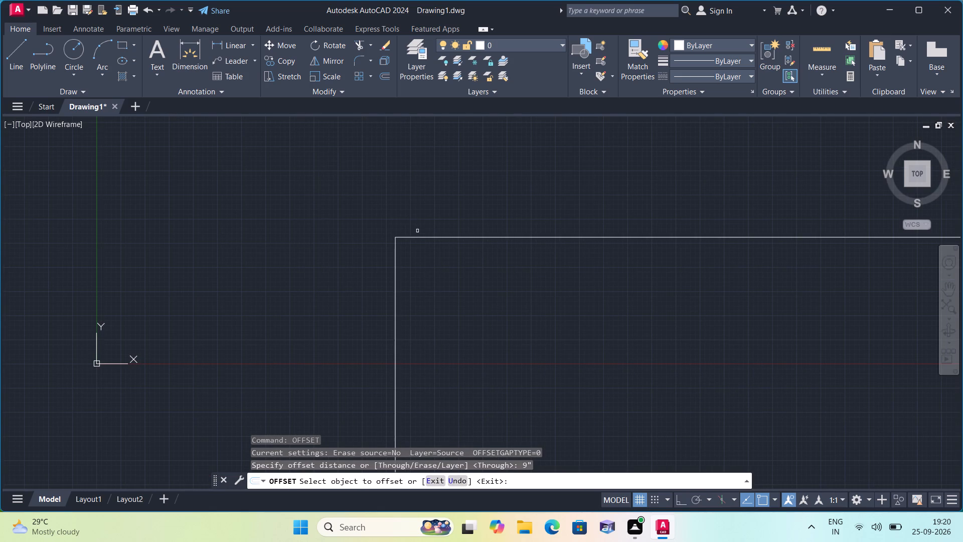
left_click(417, 236)
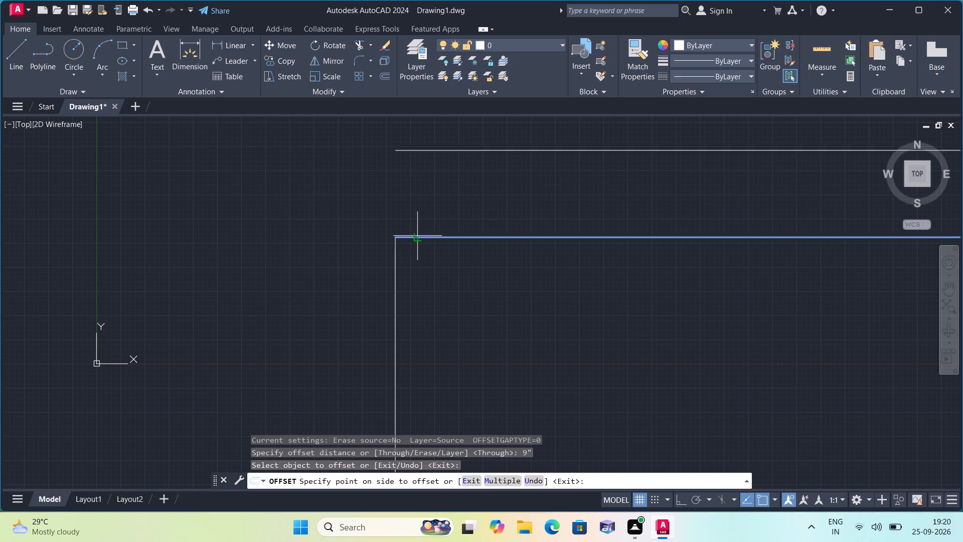
left_click(455, 290)
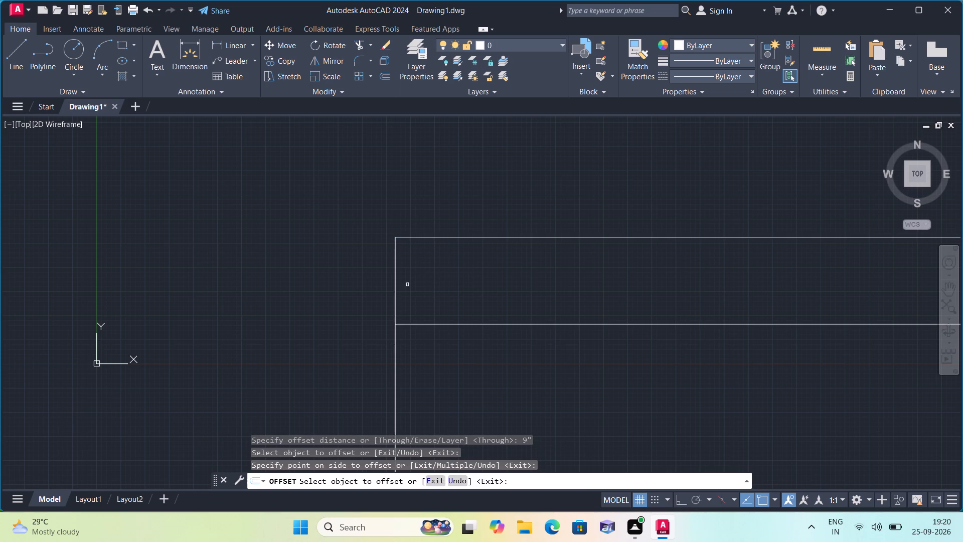
left_click(395, 268)
left_click(428, 274)
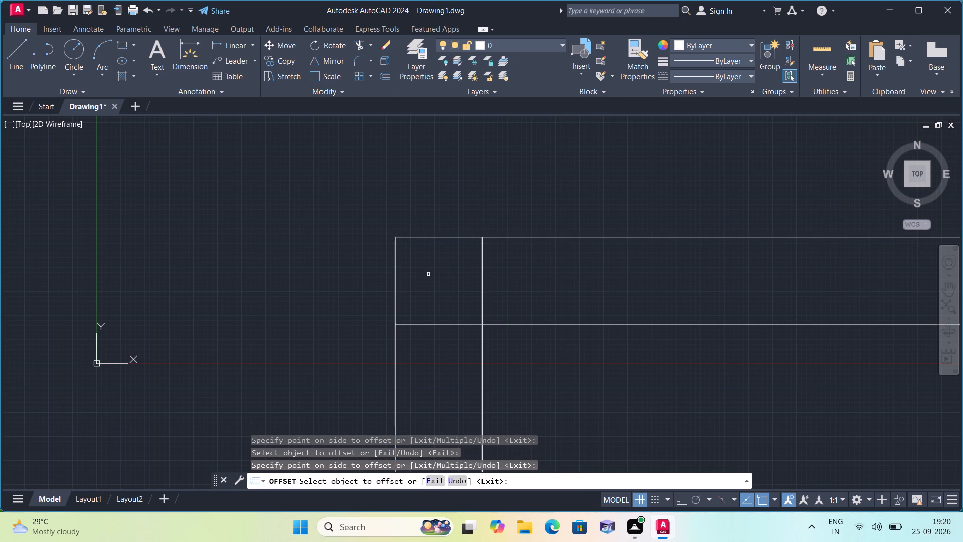
key("Escape")
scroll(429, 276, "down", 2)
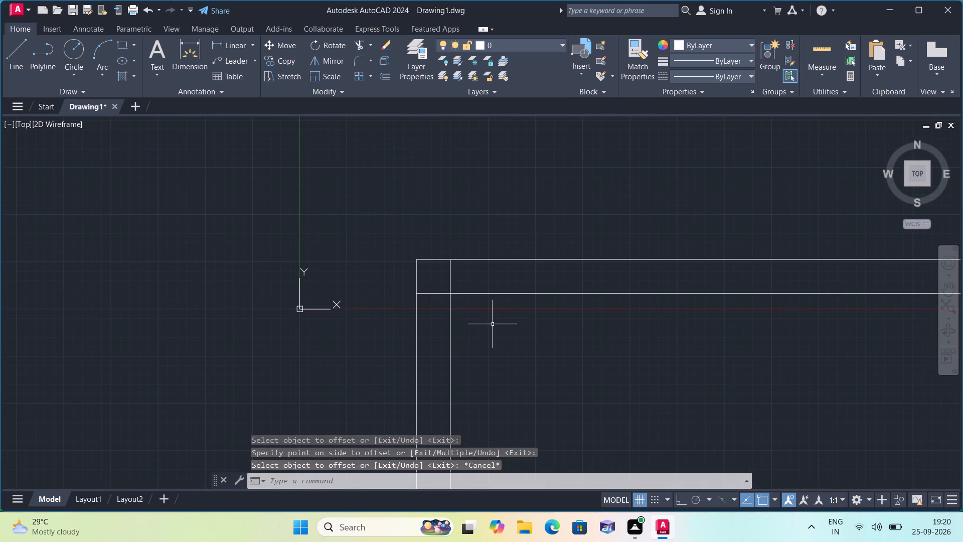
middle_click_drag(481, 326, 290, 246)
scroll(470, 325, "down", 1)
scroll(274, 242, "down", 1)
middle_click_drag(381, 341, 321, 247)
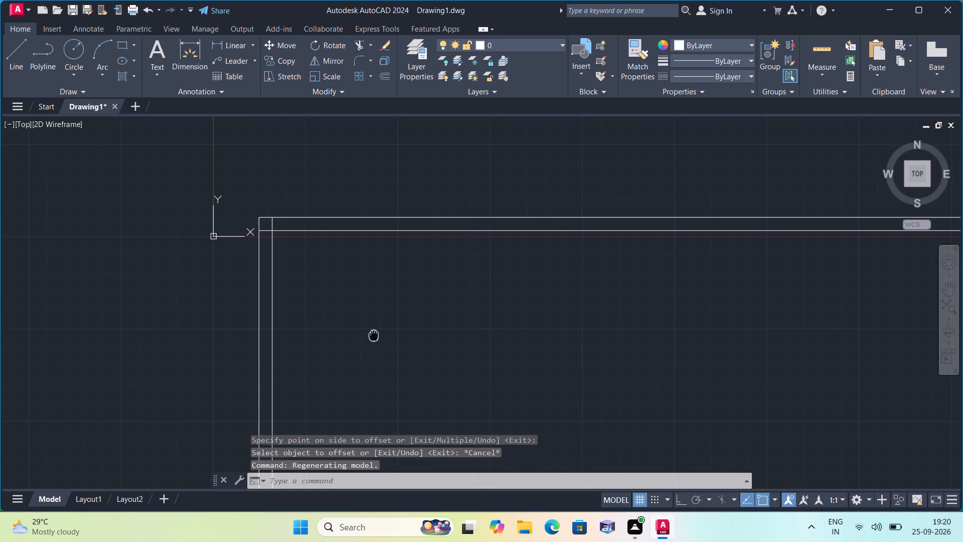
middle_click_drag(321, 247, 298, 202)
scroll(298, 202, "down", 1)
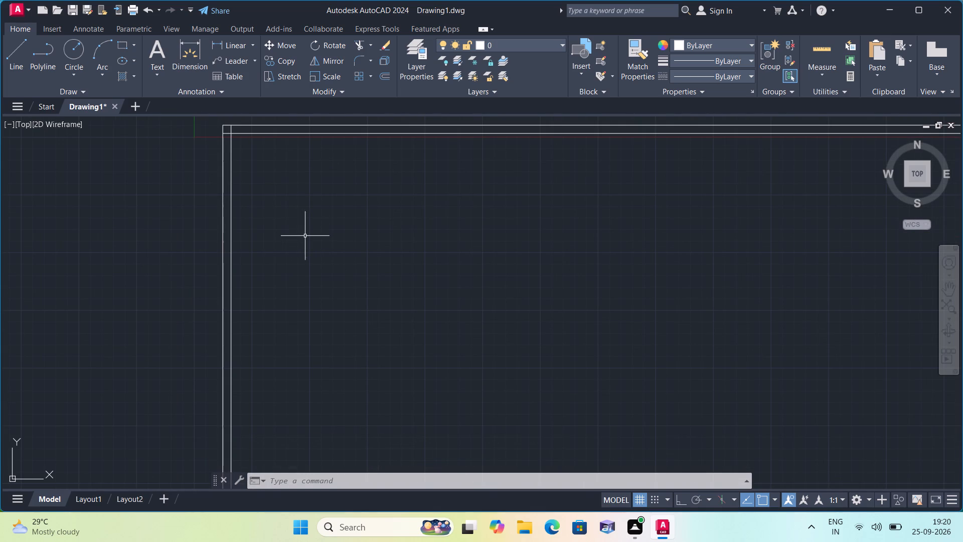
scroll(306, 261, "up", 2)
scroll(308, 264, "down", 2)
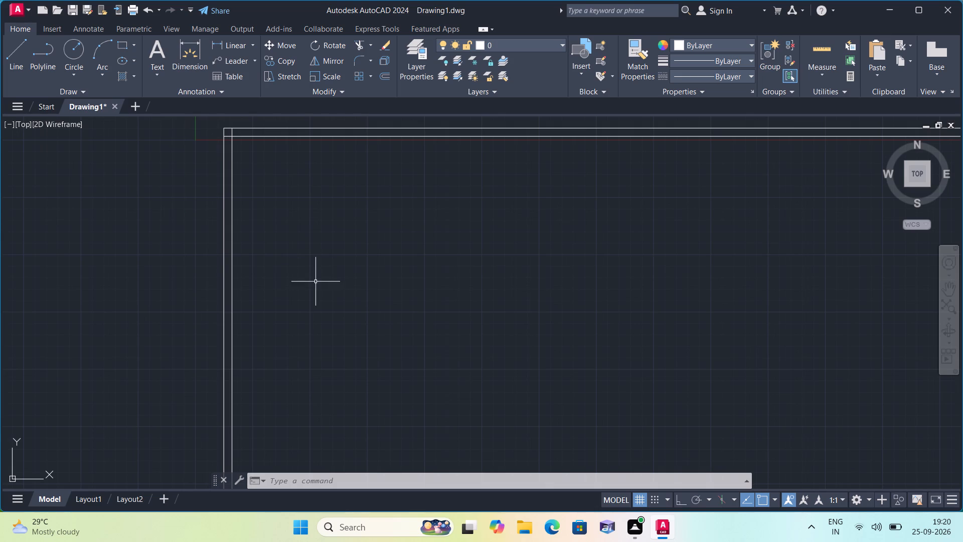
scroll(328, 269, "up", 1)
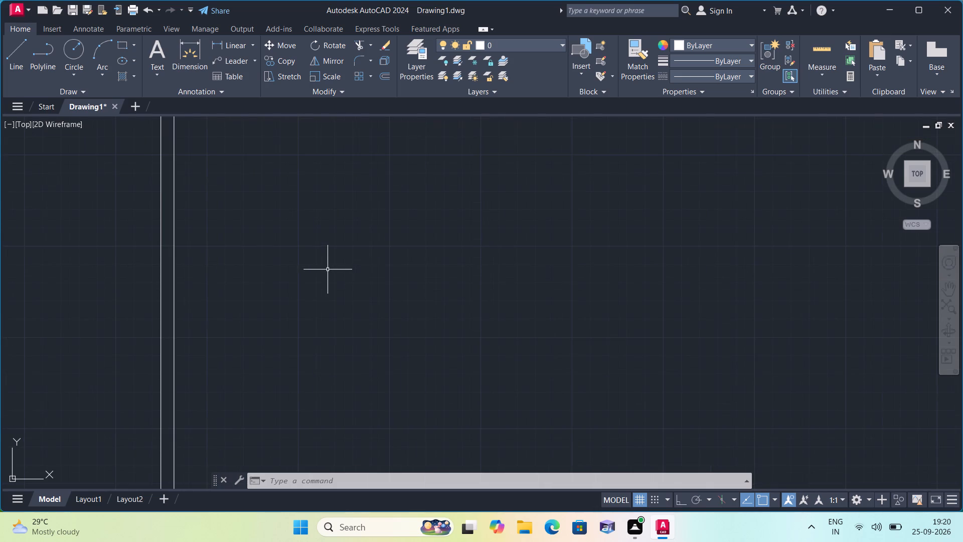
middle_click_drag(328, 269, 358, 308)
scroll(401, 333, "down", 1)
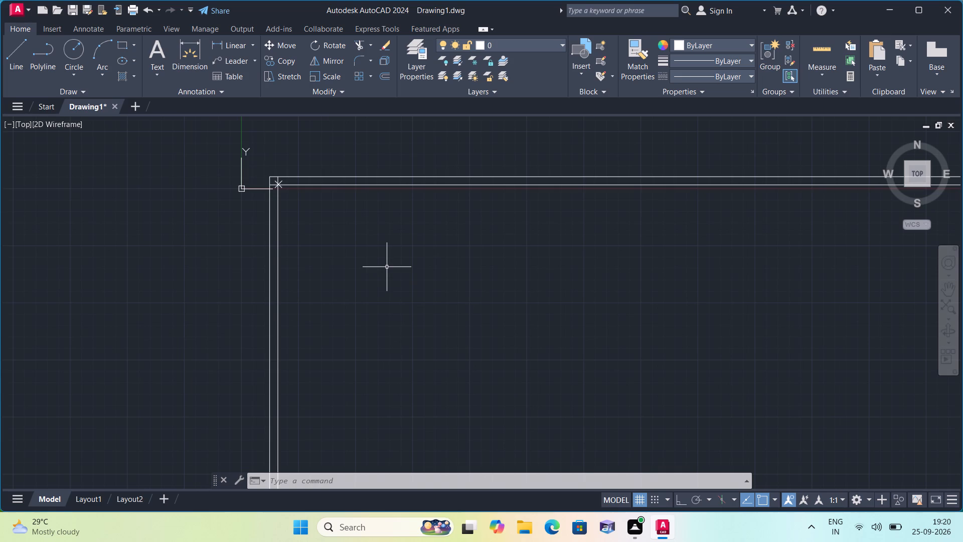
Offset the inner line of the left wall 14' to the right to mark the first room's width.
type("offset")
key("space")
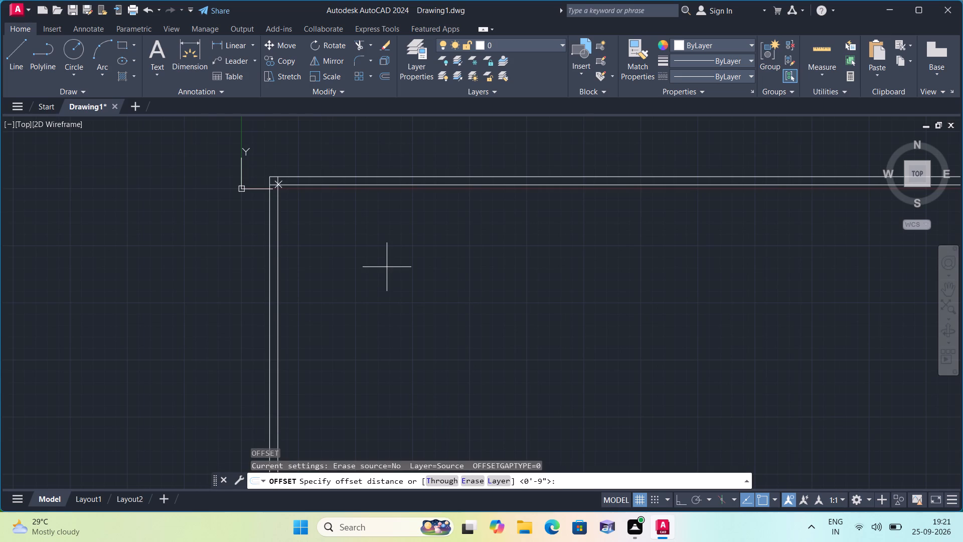
type("14")
type("'")
key("space")
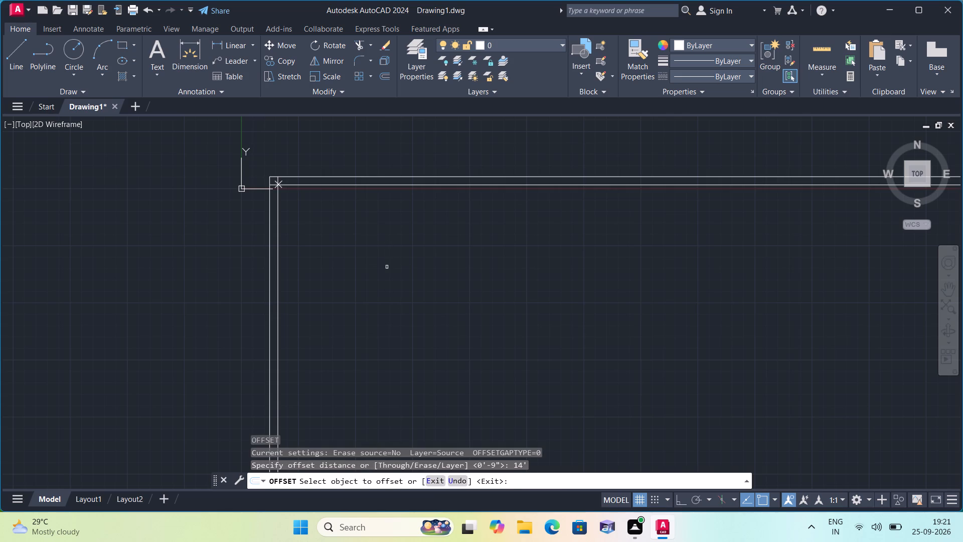
left_click(275, 239)
left_click(278, 242)
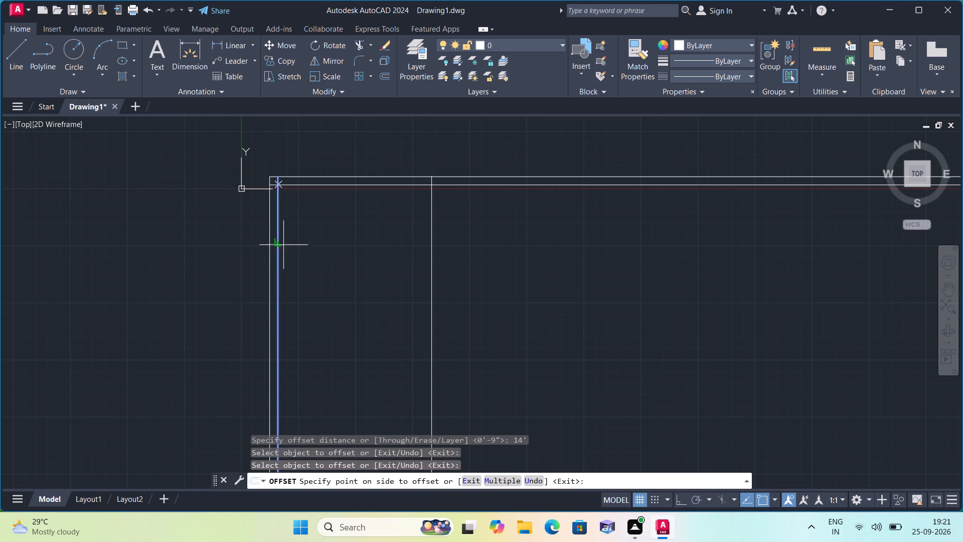
left_click(354, 258)
key("space")
Offset the new vertical line 4.5" to the right to form a thin partition wall.
key("space")
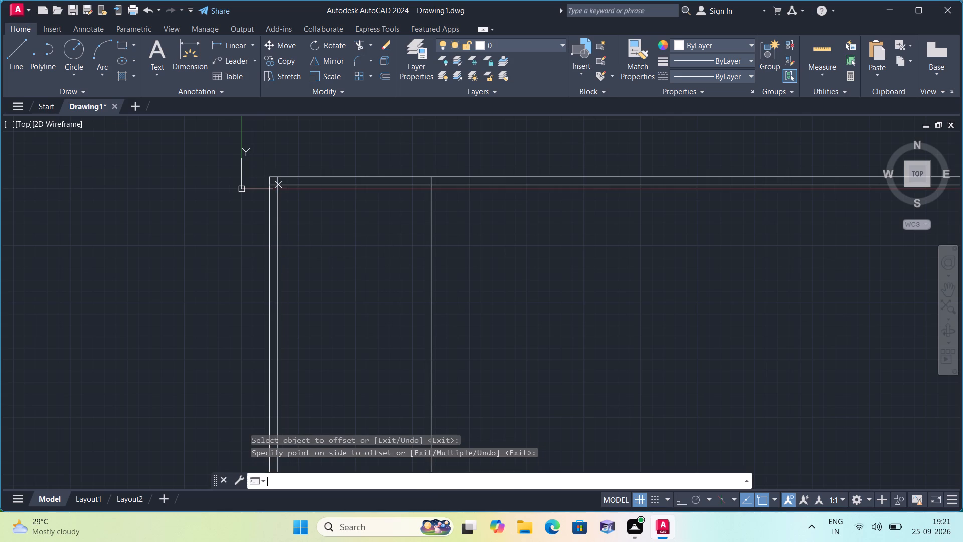
type("4.5\"")
key("space")
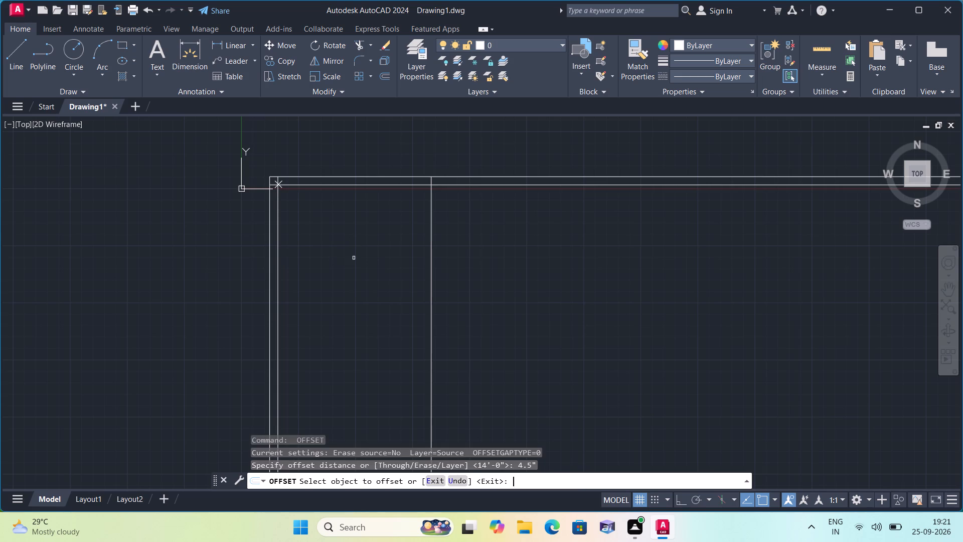
left_click(429, 293)
left_click(467, 298)
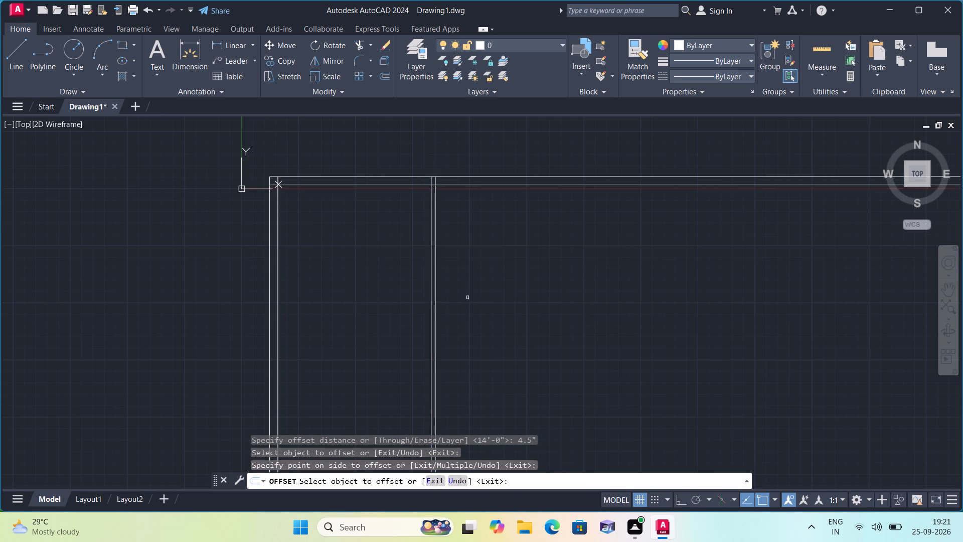
key("space")
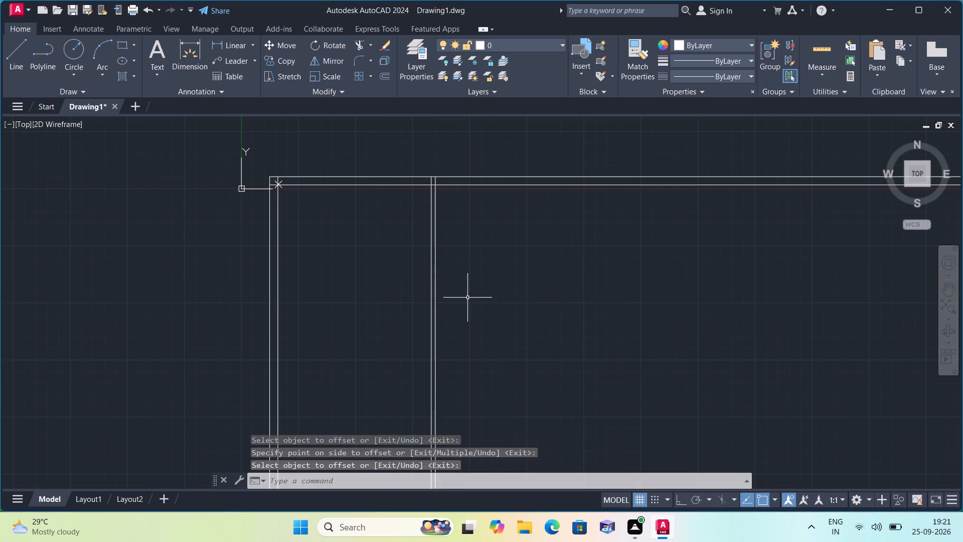
Offset the partition wall's right-hand line 14' to the right to mark the second room's width.
key("space")
type("14'")
key("space")
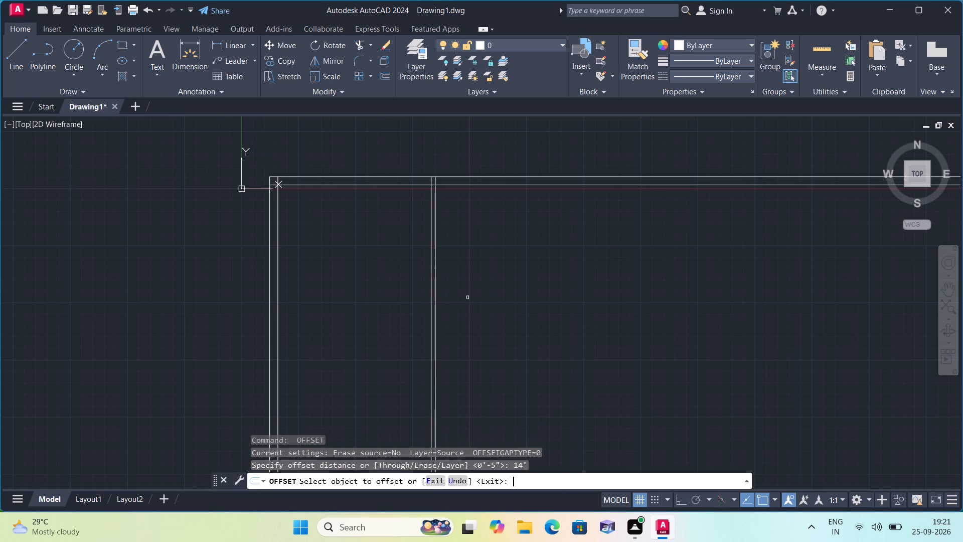
left_click(436, 285)
left_click(495, 296)
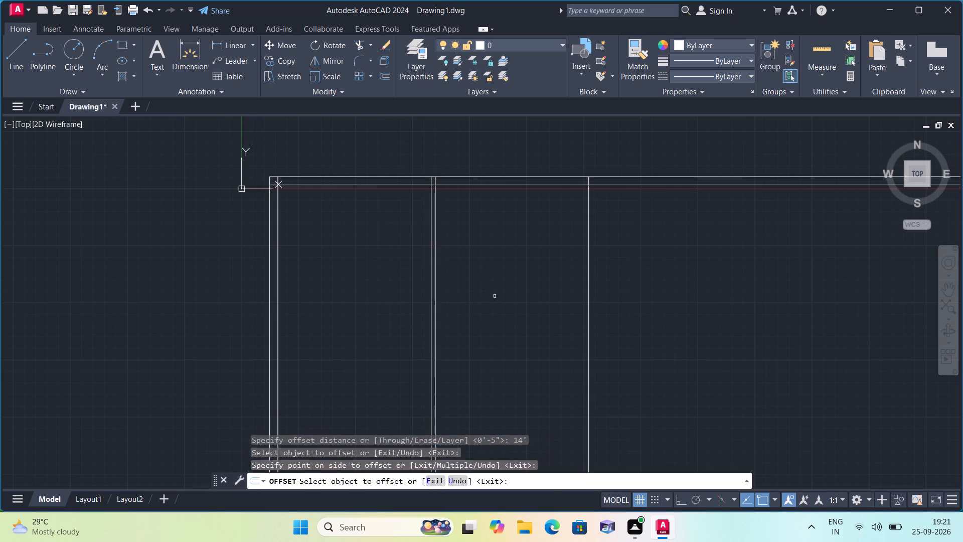
key("space")
Offset the rightmost vertical line 9" to the right to form the right outer wall.
key("space")
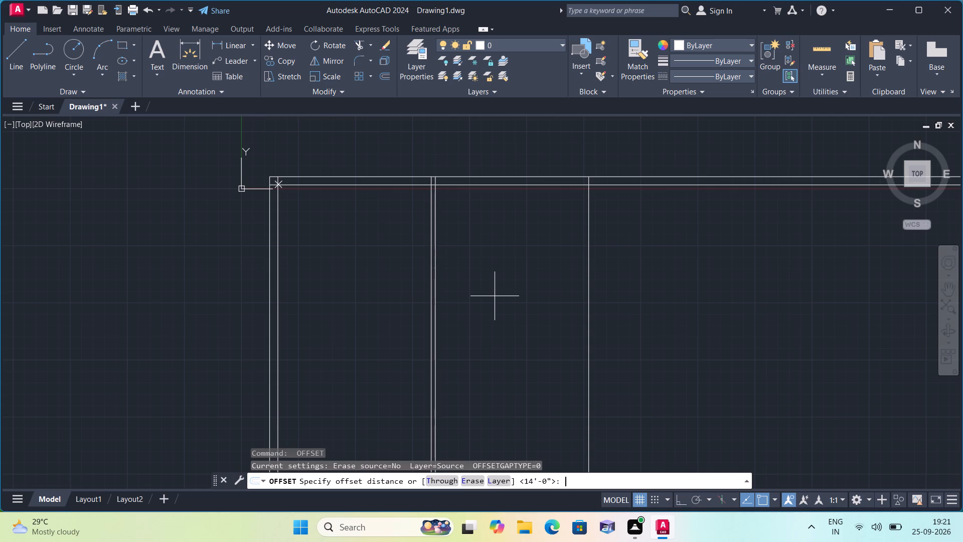
type("9\"")
key("space")
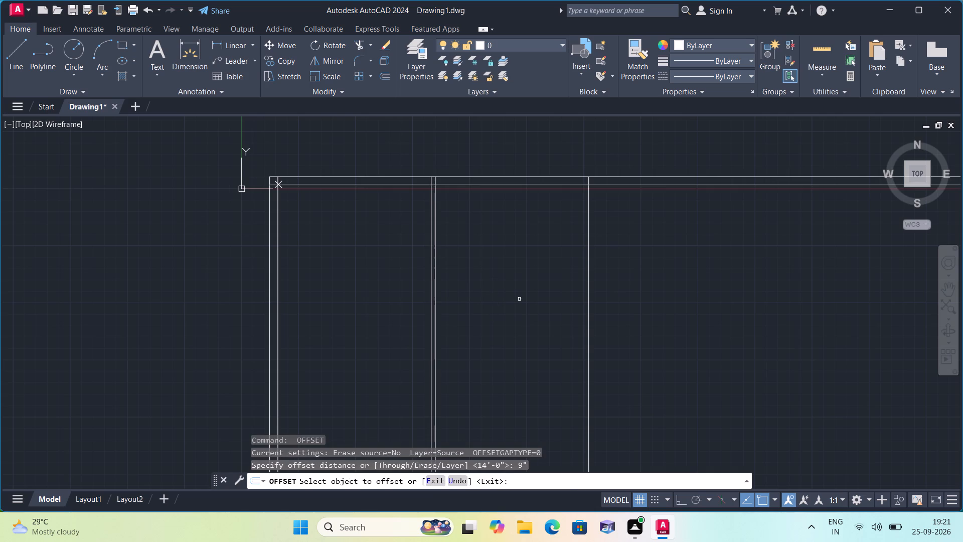
left_click(590, 313)
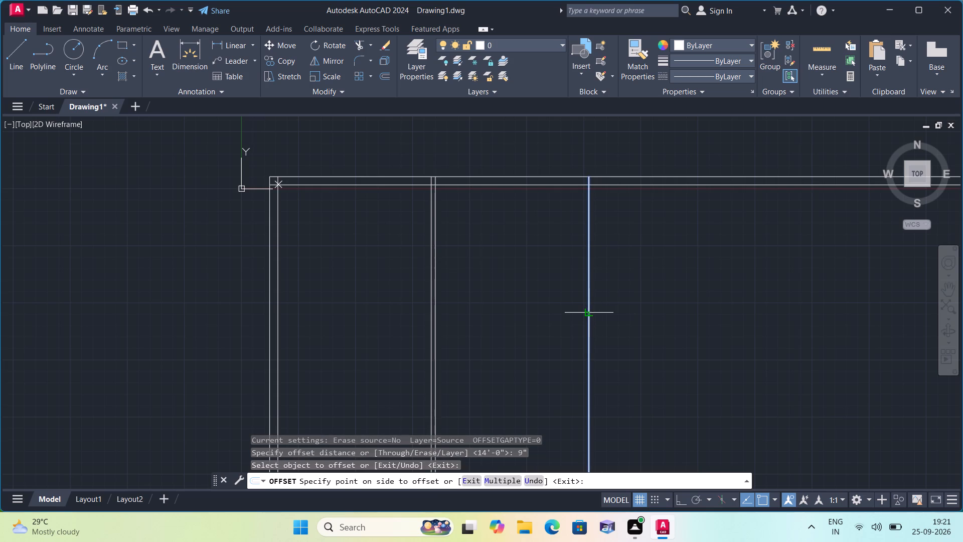
left_click(638, 316)
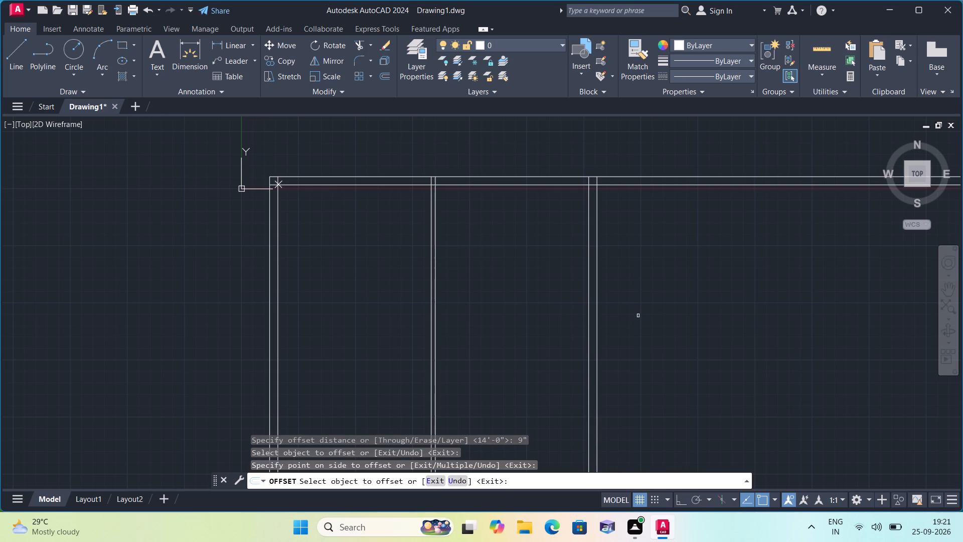
key("space")
Offset the inner line of the top wall 14'6" downward to mark the depth of the upper rooms.
key("space")
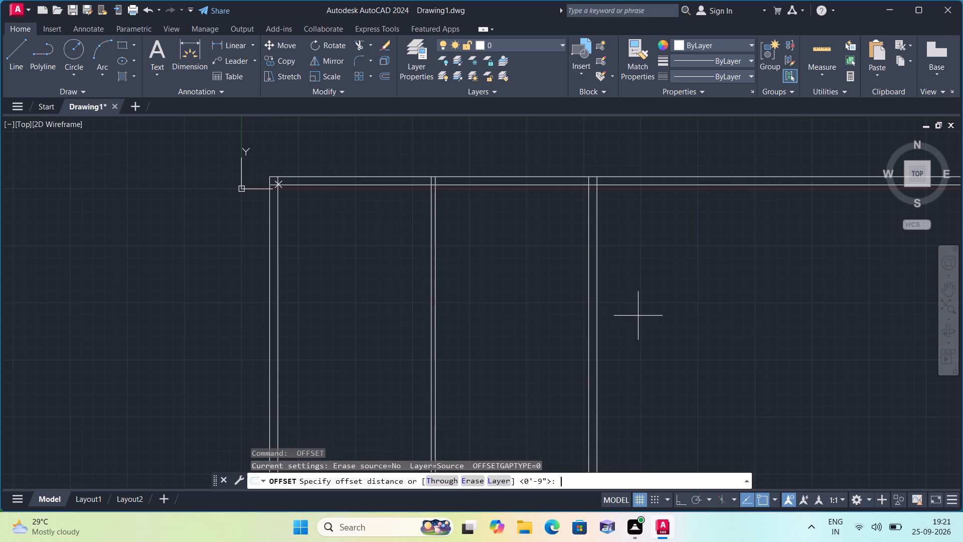
type("14'6\"")
key("space")
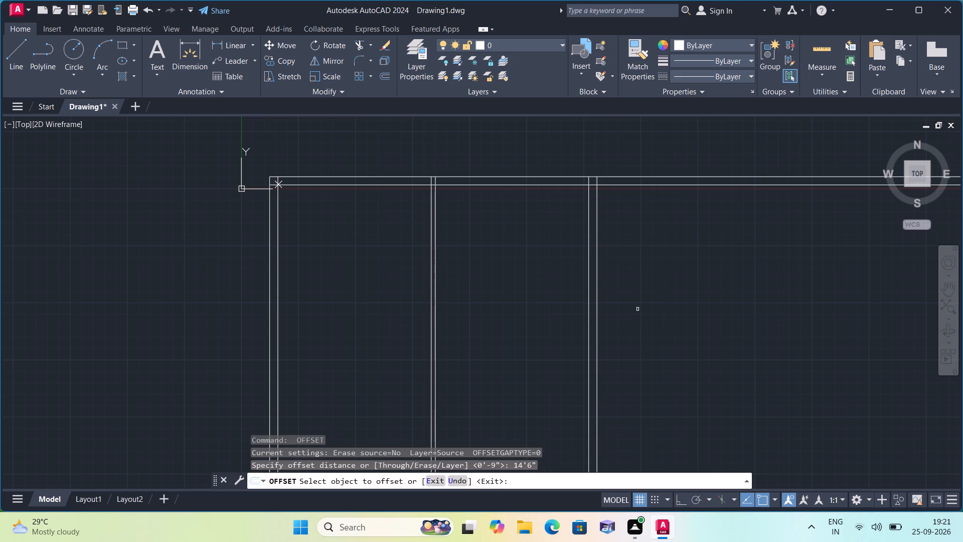
left_click(546, 185)
left_click(544, 270)
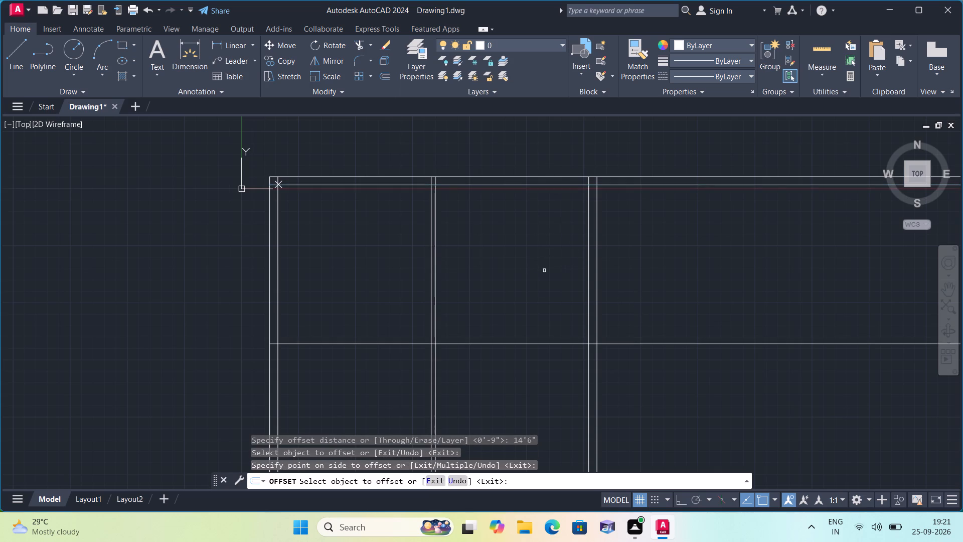
key("space")
Offset the new horizontal line 4.5" downward to form a horizontal partition wall below the upper rooms.
key("space")
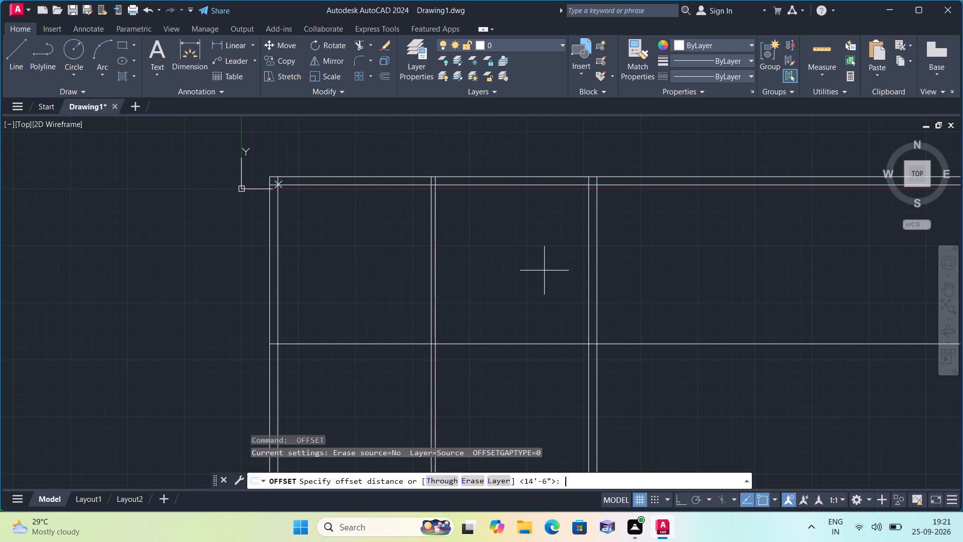
type("4.5\"")
key("space")
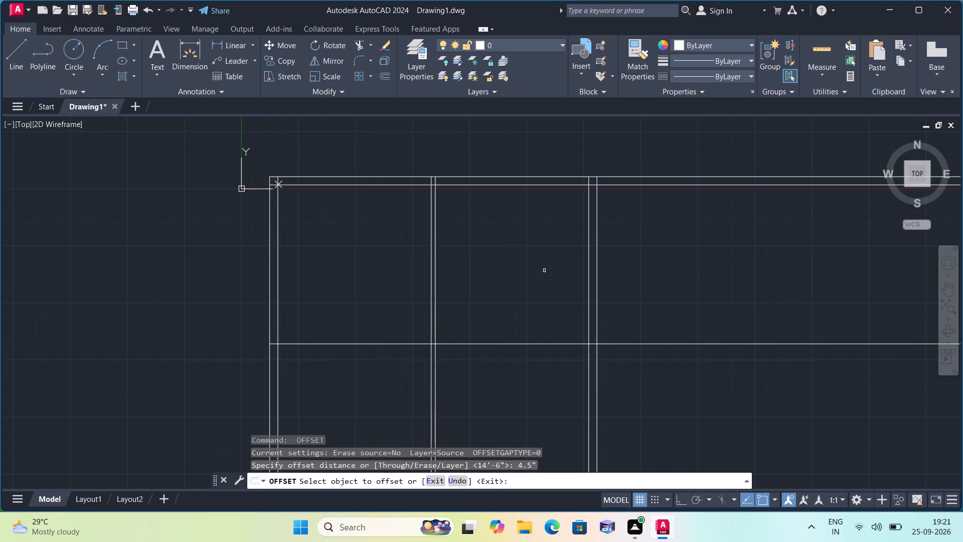
left_click(534, 343)
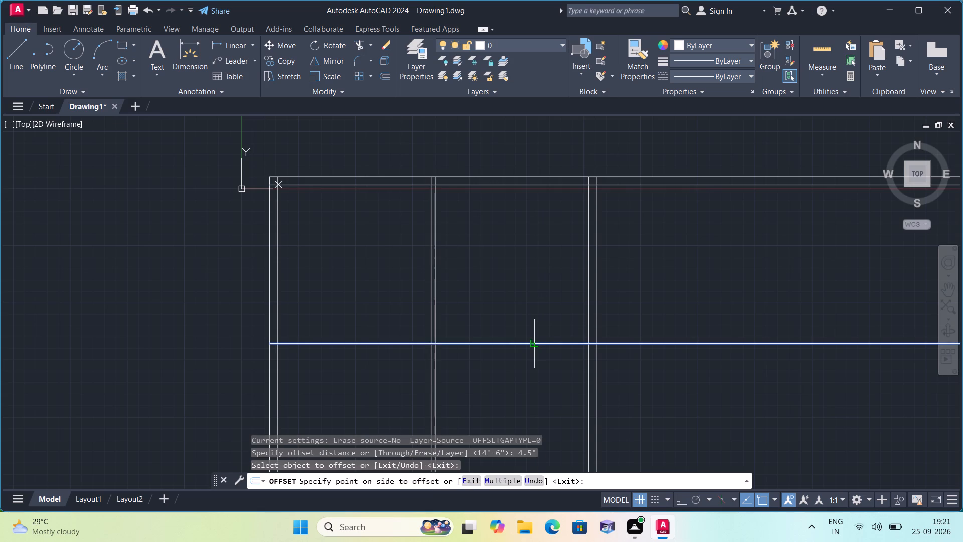
left_click(529, 378)
key("space")
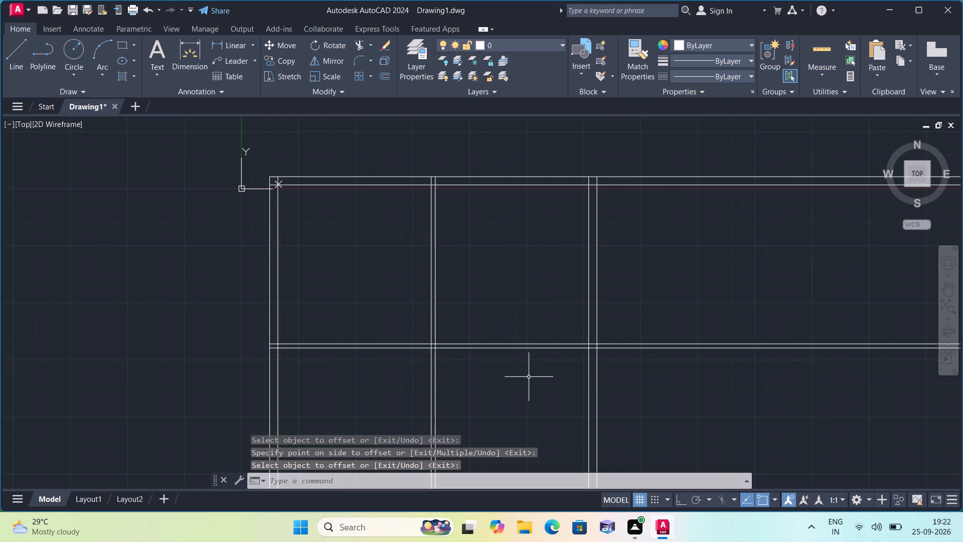
Trim all the horizontal wall lines that extend beyond the right outer wall, using a fence across them.
type("trim")
key("space")
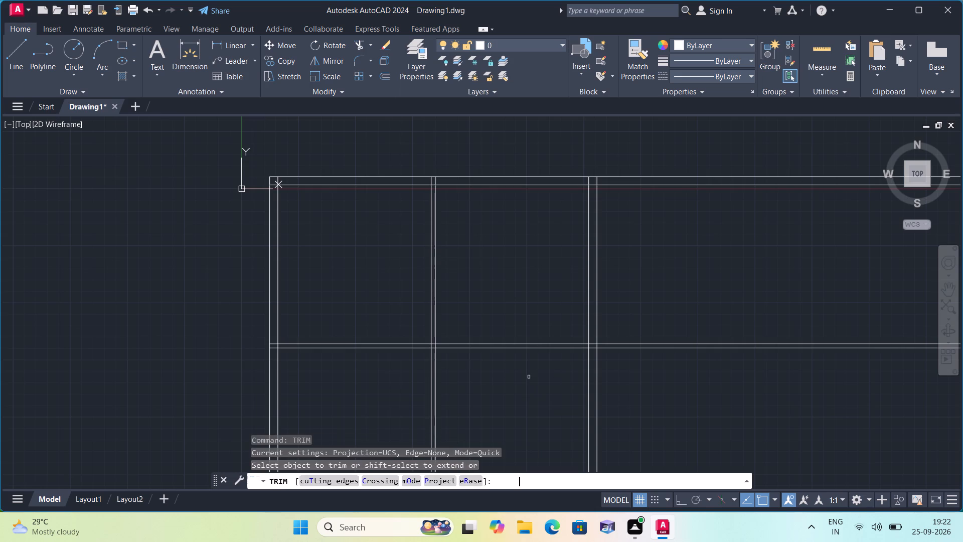
left_click(711, 401)
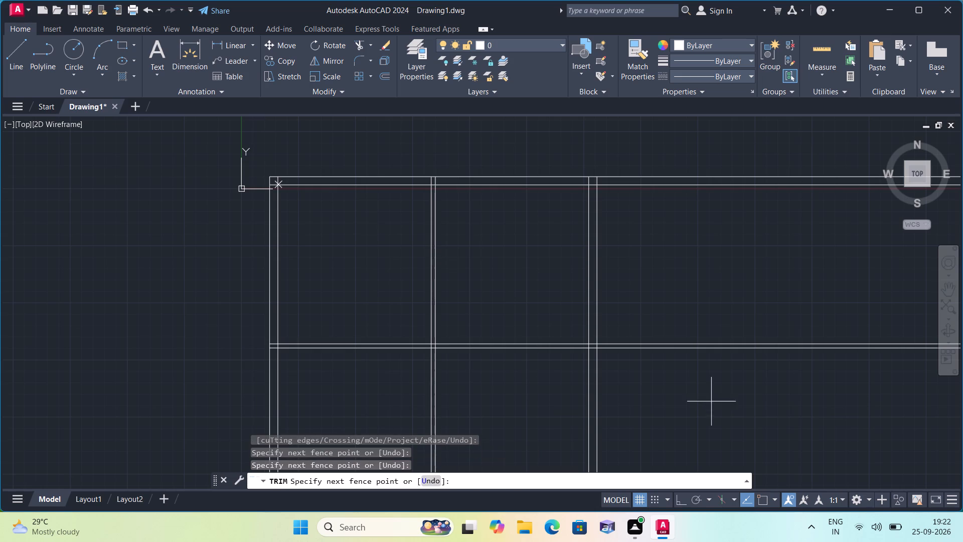
left_click(661, 157)
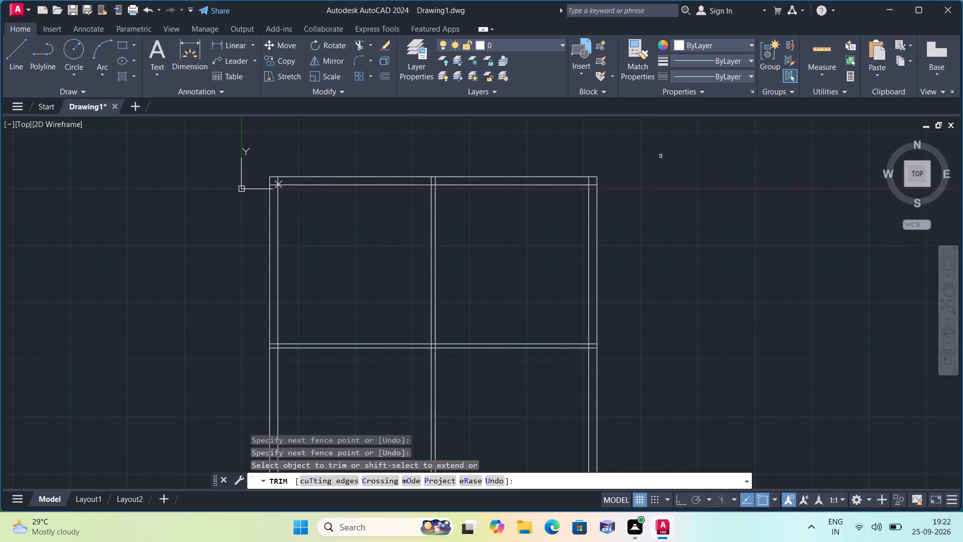
key("Escape")
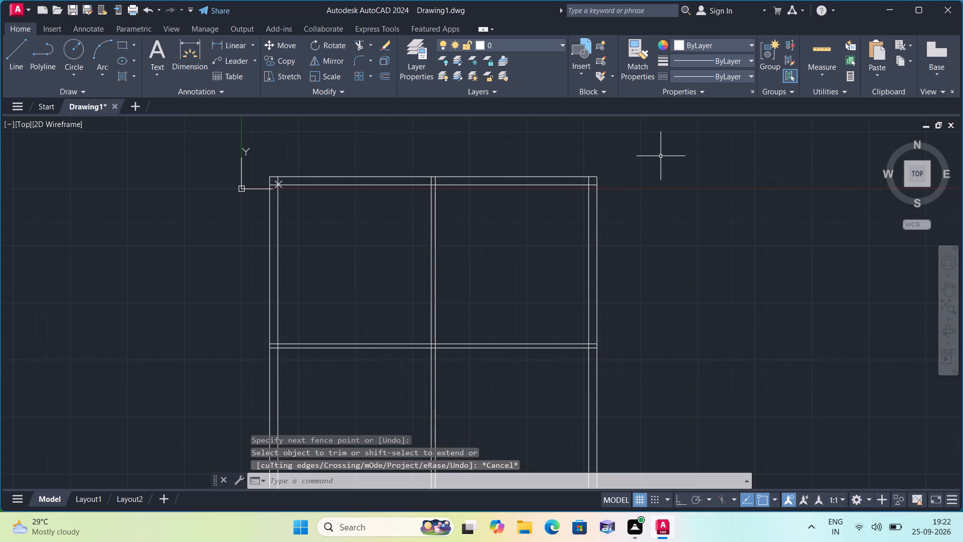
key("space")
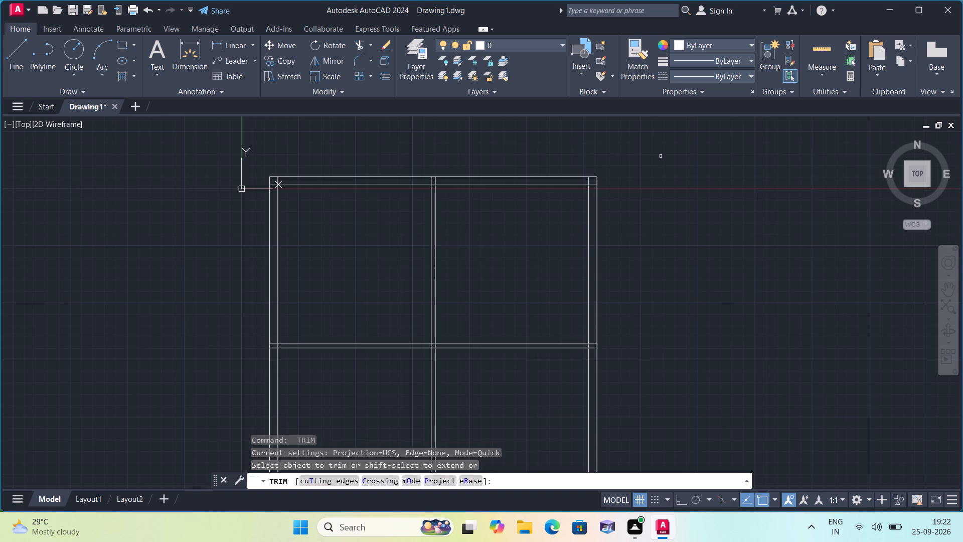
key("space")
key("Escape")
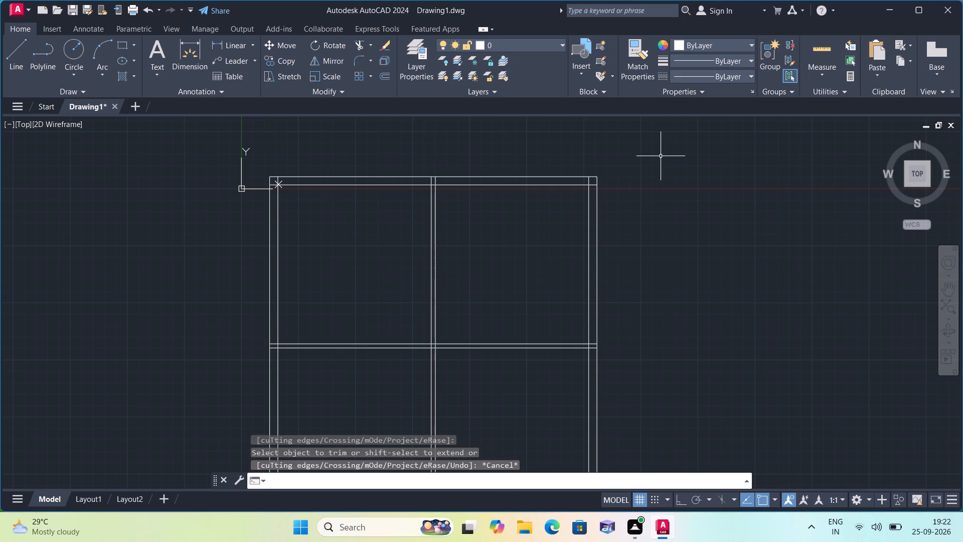
Offset the lower line of the horizontal partition wall 6' downward.
type("off")
key("space")
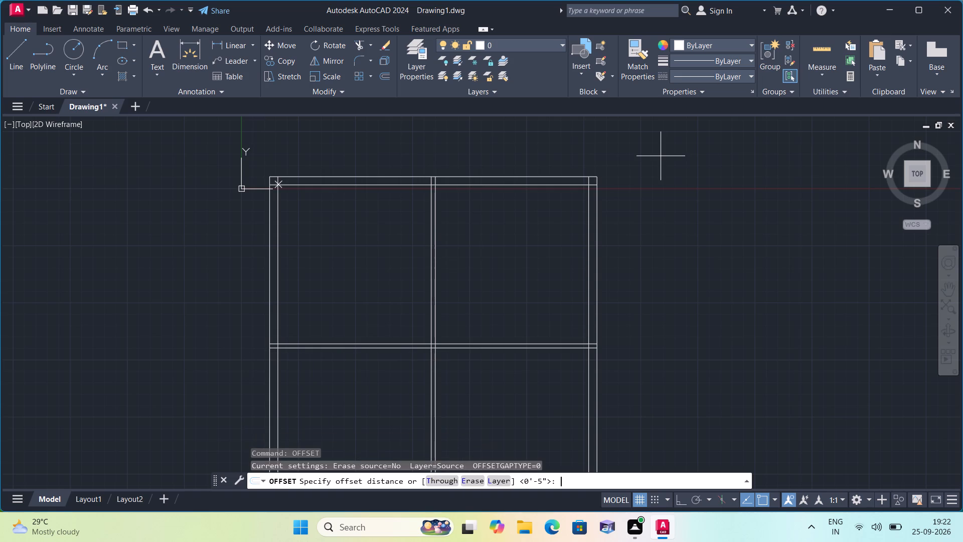
type("6'")
key("space")
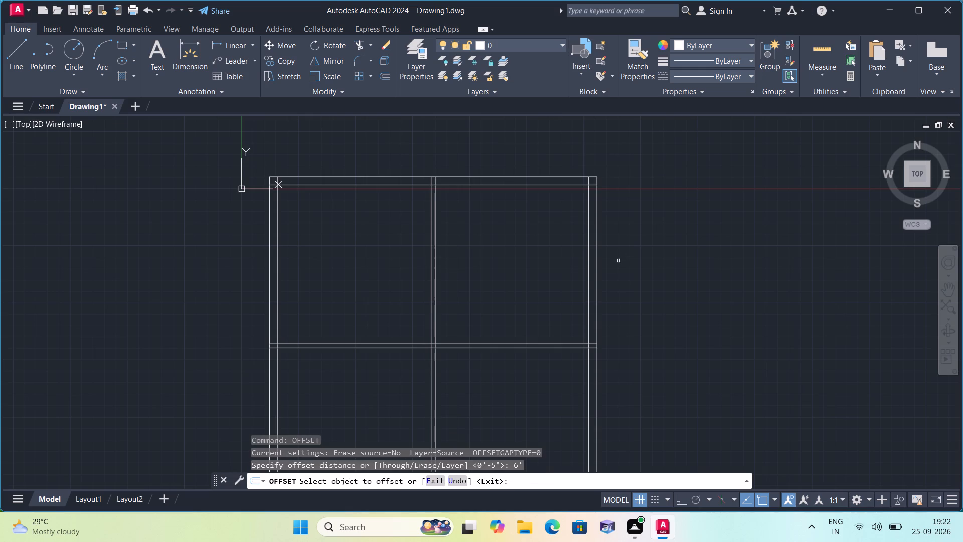
middle_click_drag(509, 388, 467, 302)
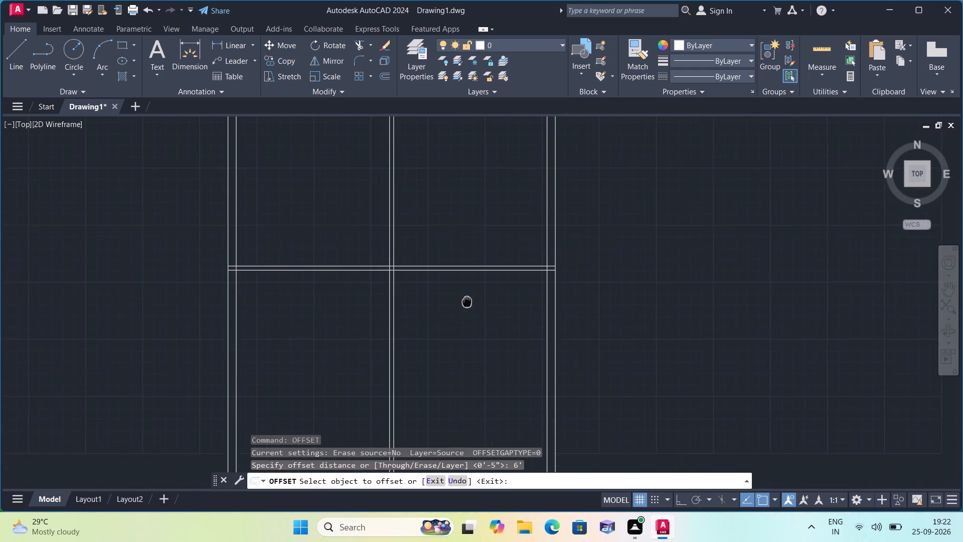
middle_click_drag(467, 302, 468, 296)
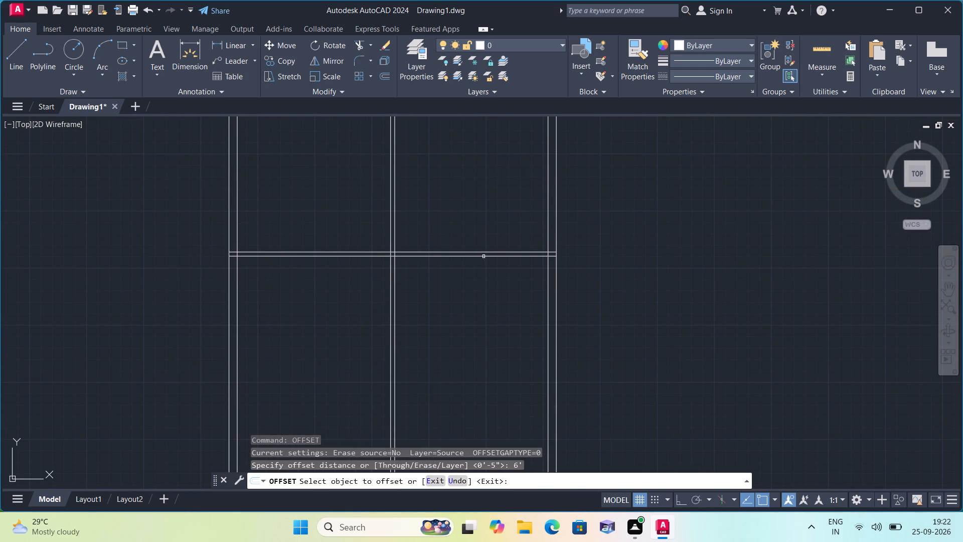
left_click(484, 256)
left_click(474, 315)
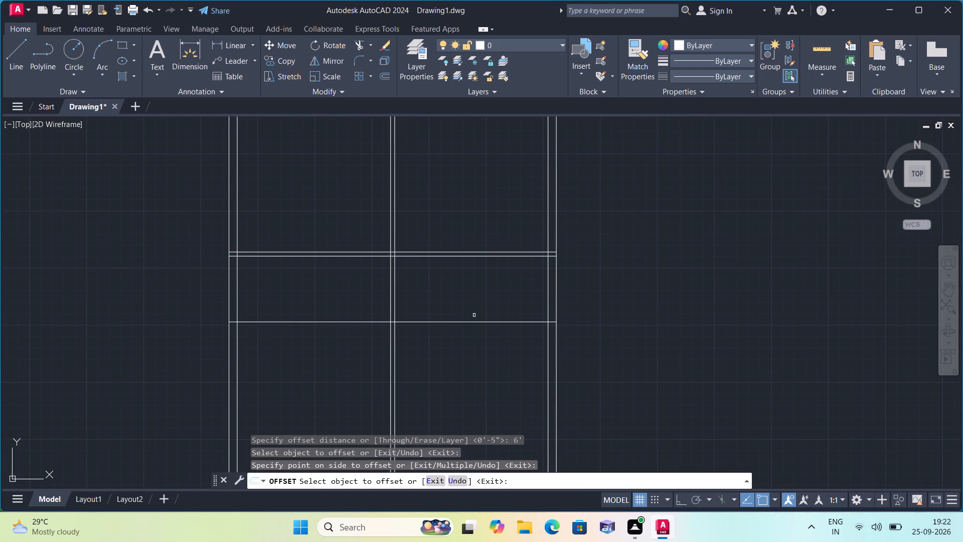
Offset the newest horizontal line 4.5" downward to form a second horizontal partition wall.
key("space")
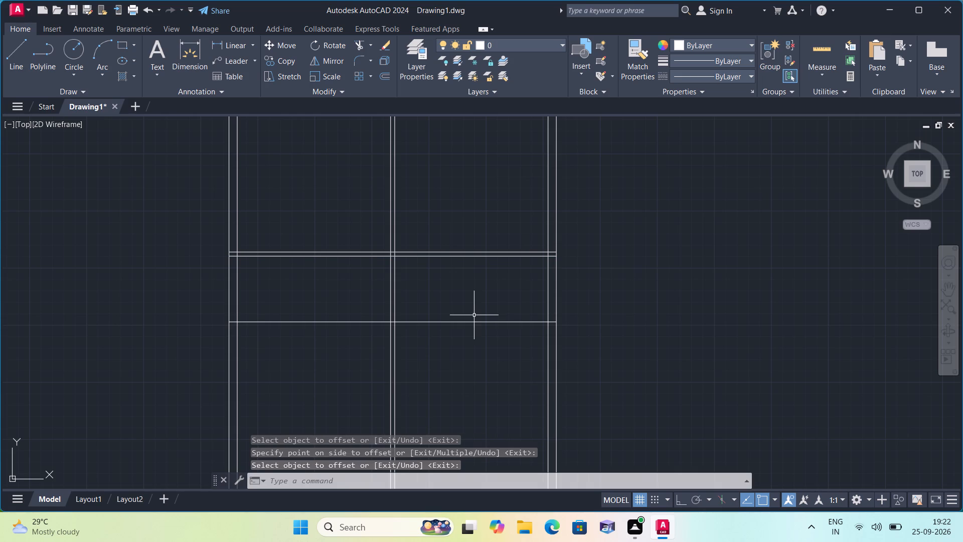
key("space")
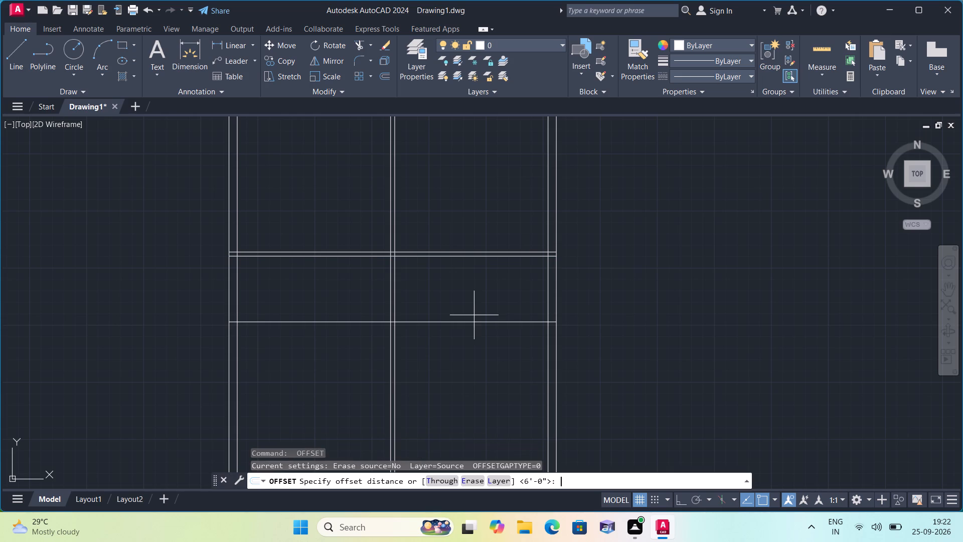
type("4.5\"")
key("space")
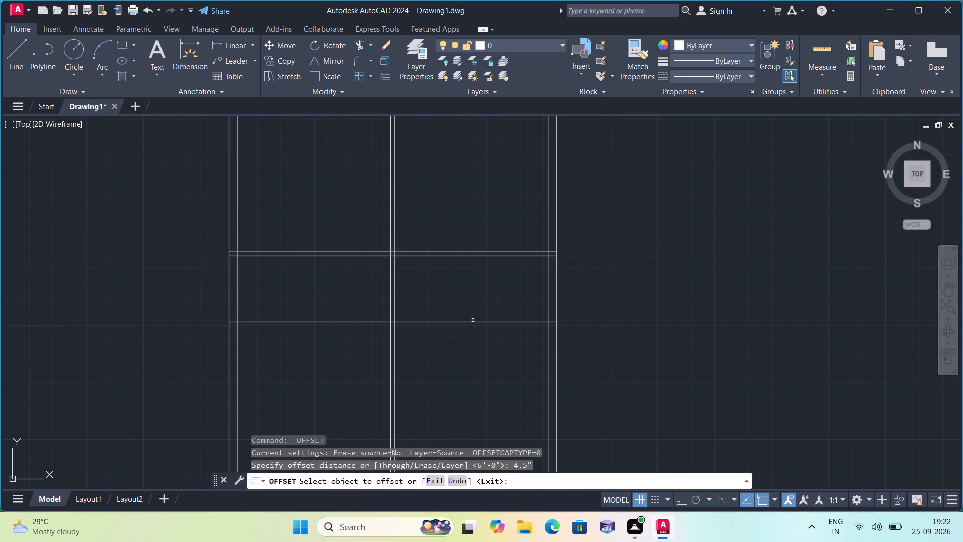
left_click(474, 322)
left_click(474, 349)
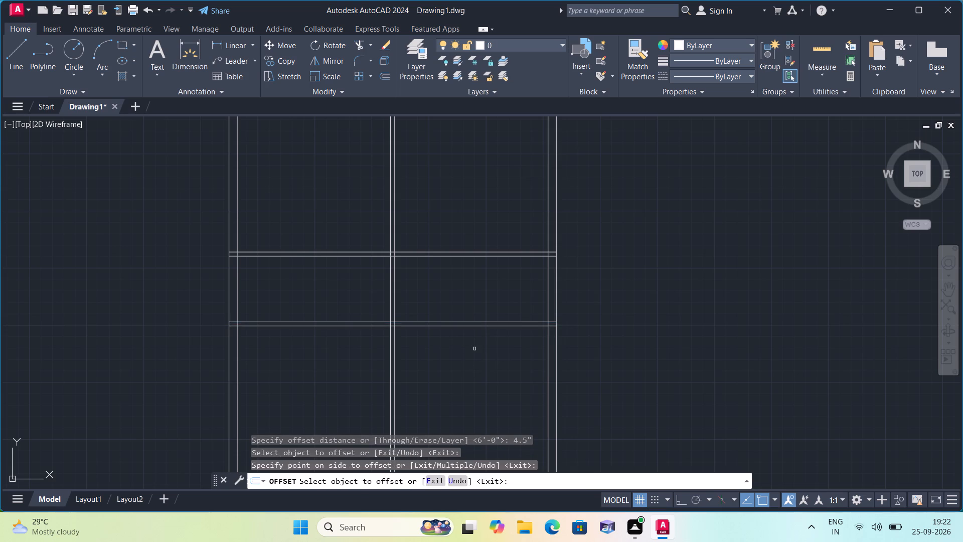
key("space")
Offset the lower line of the second horizontal partition 17' downward to mark the inner face of the bottom wall.
key("space")
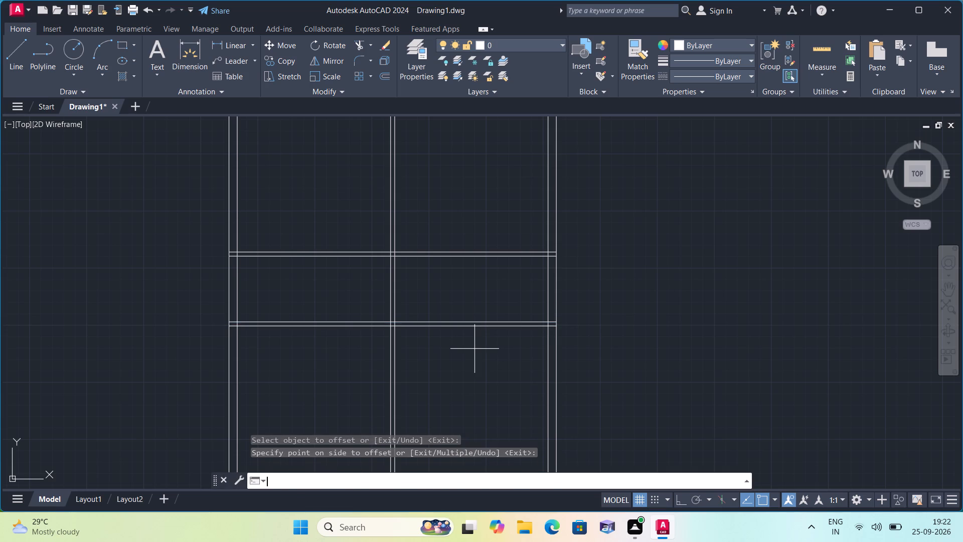
type("17'")
key("space")
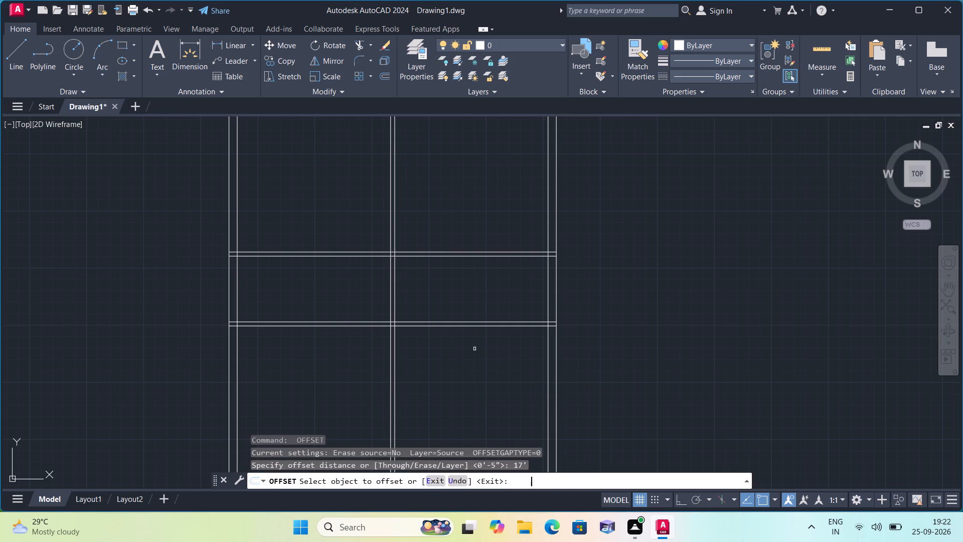
scroll(475, 351, "down", 1)
middle_click_drag(472, 366, 419, 293)
scroll(420, 270, "up", 1)
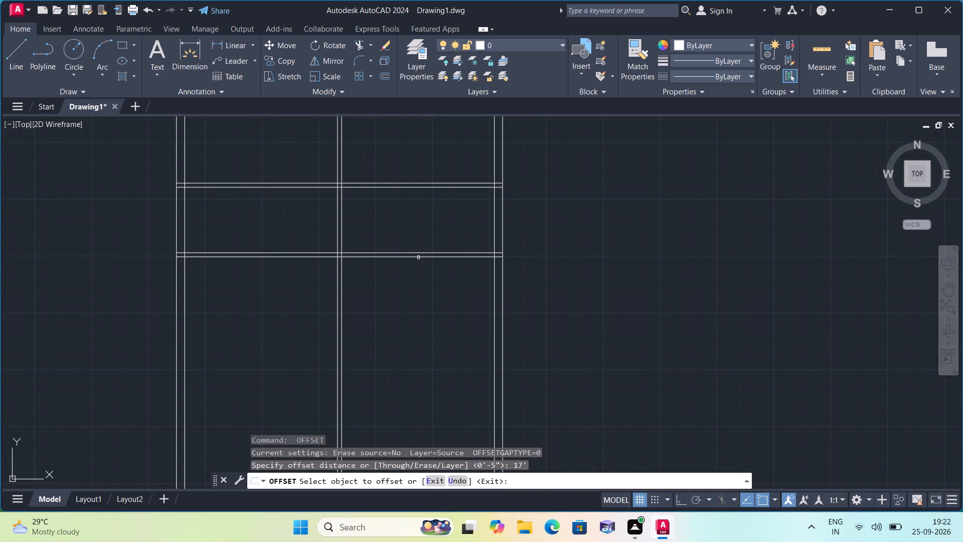
left_click(418, 257)
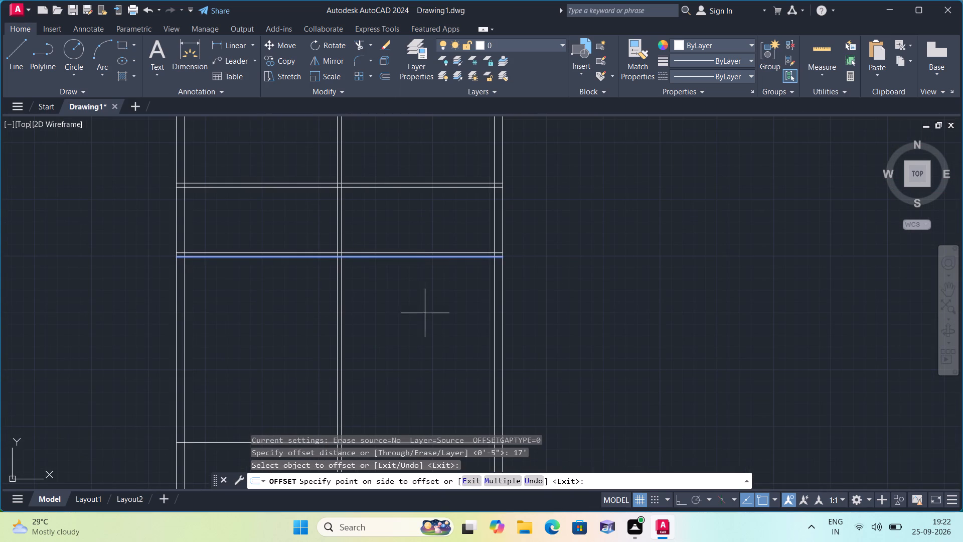
left_click(421, 341)
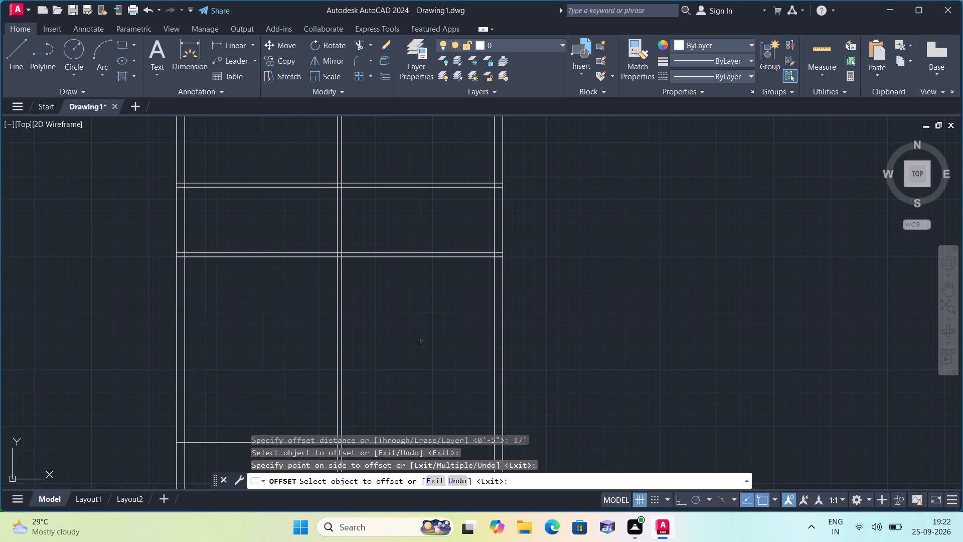
key("space")
Offset the bottom wall's inner line 9" downward to form the outer wall thickness.
key("space")
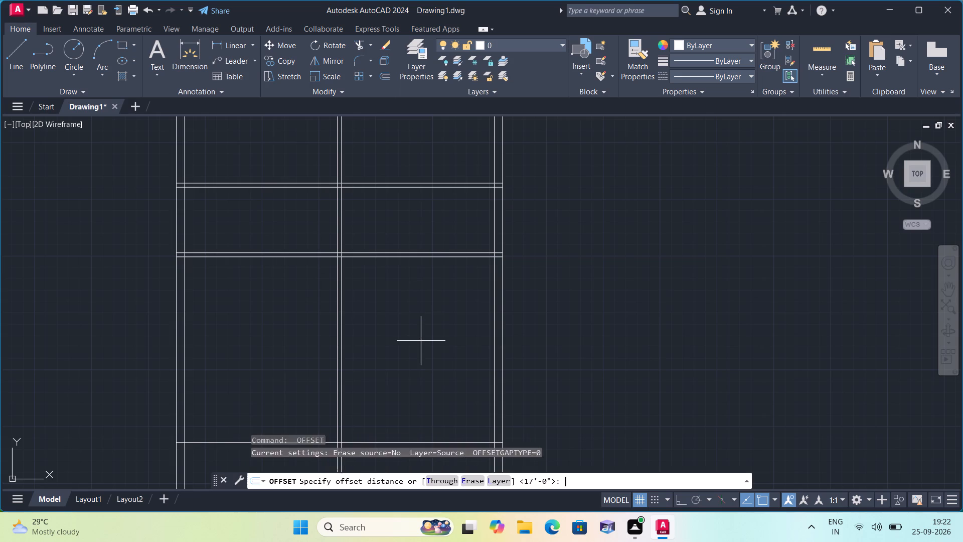
key("9")
type("\"")
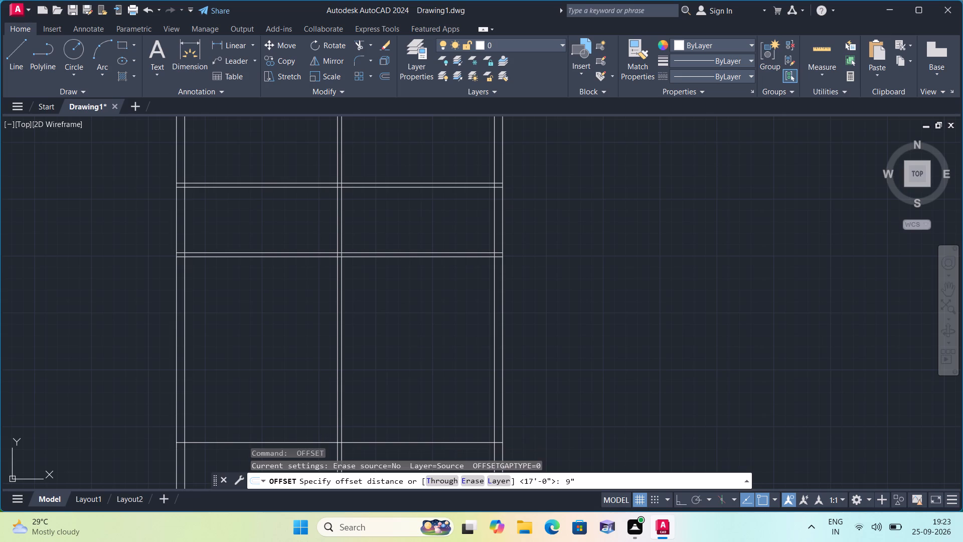
key("space")
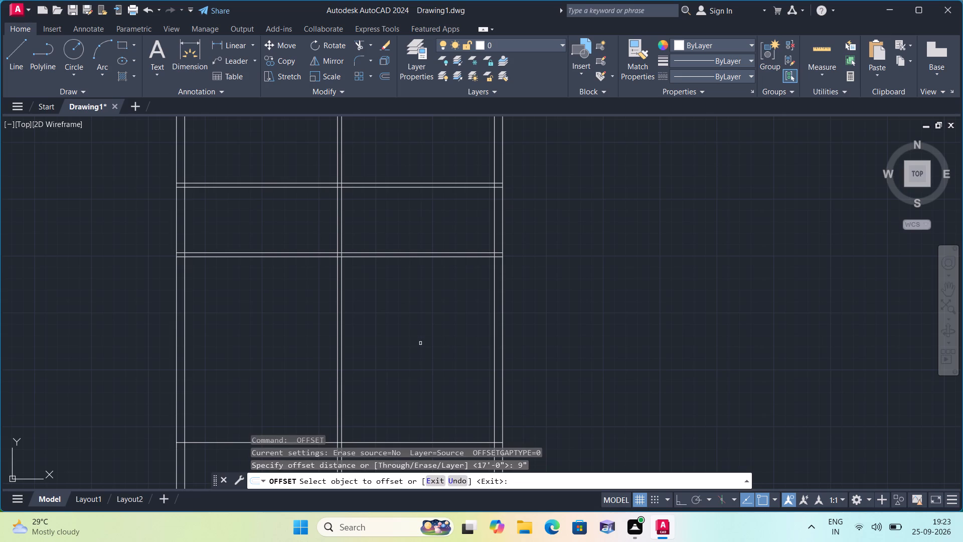
middle_click_drag(417, 343, 327, 215)
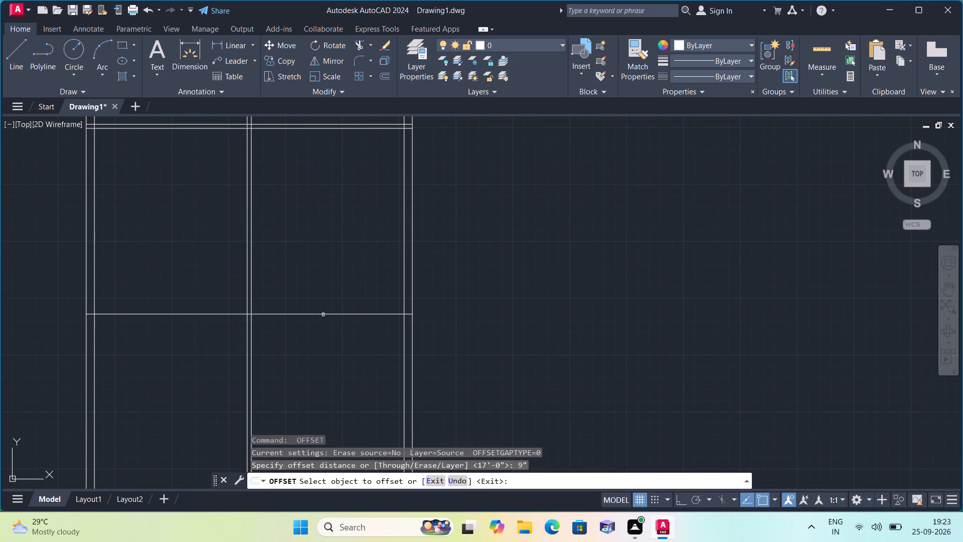
left_click(323, 315)
left_click(317, 373)
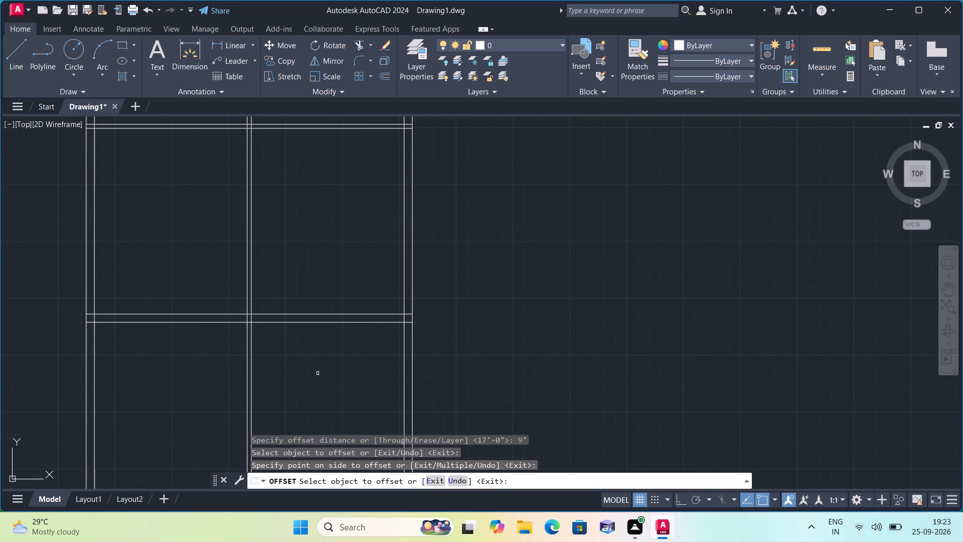
key("space")
Offset the inner line of the bottom wall 10' upward to mark the depth of the bottom room.
key("space")
type("10'")
key("space")
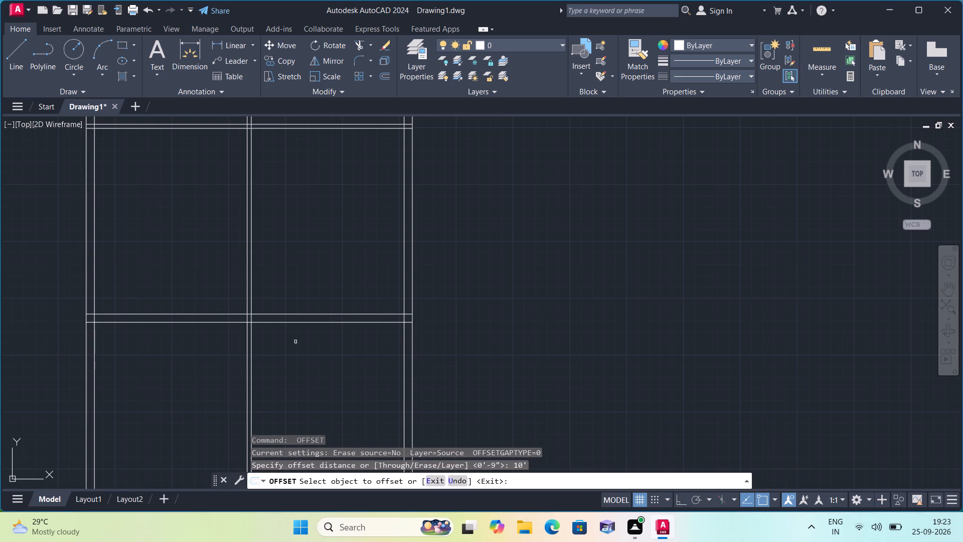
left_click(238, 312)
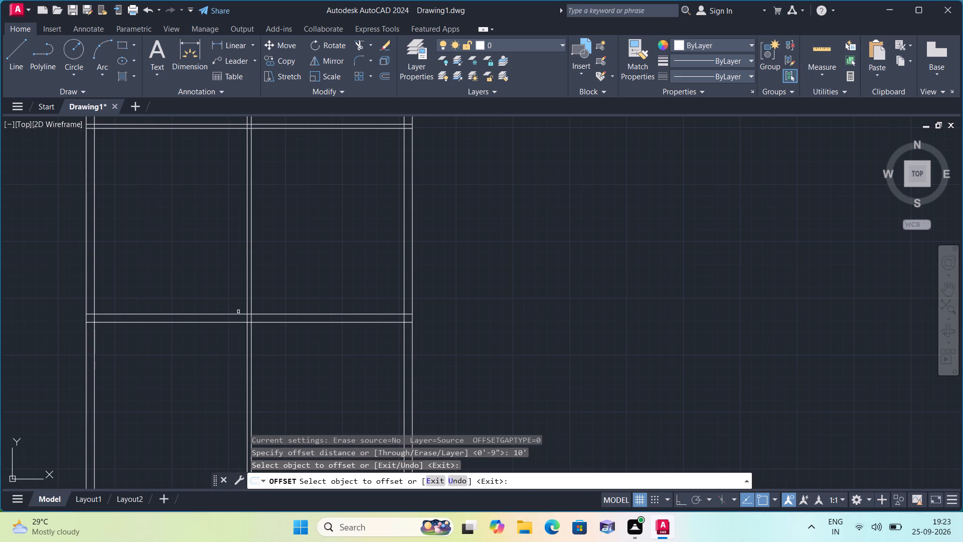
left_click(238, 315)
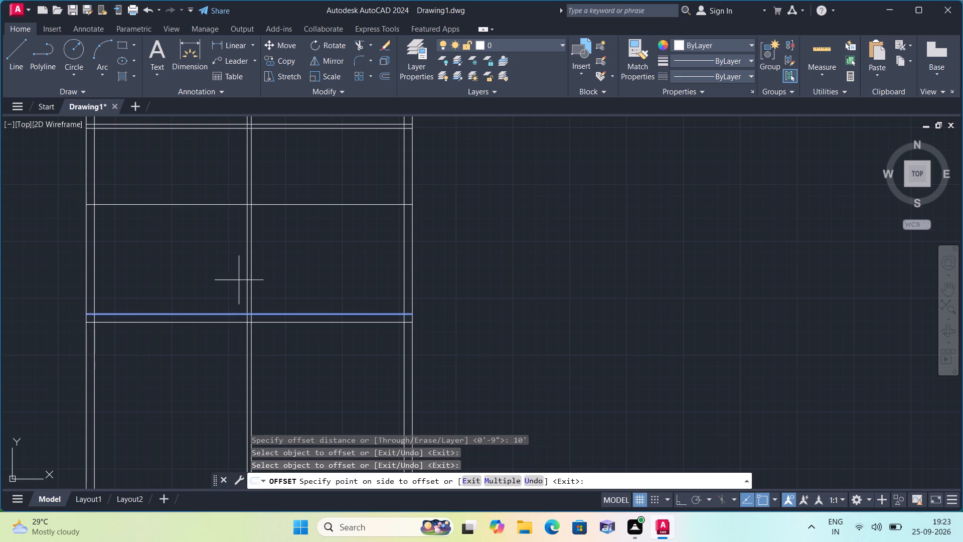
left_click(237, 256)
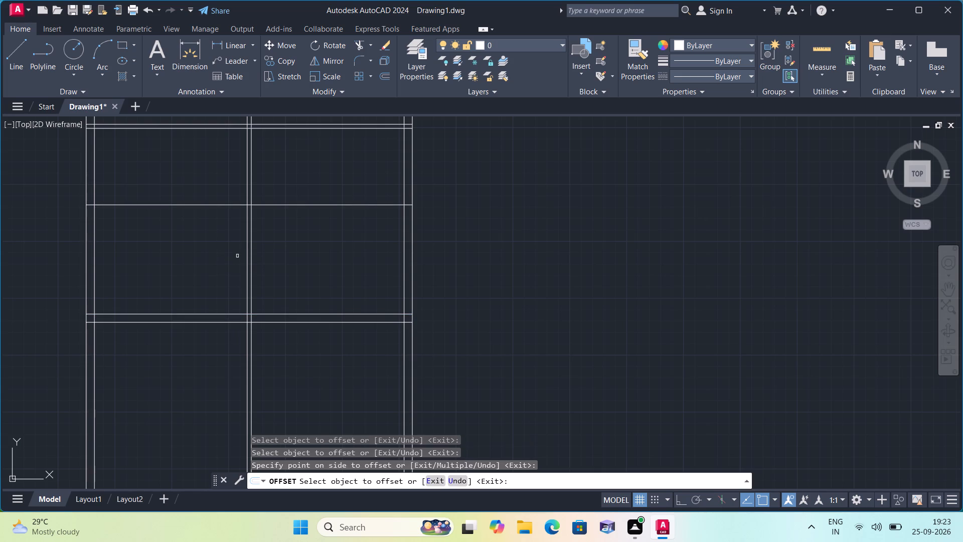
key("space")
Offset the new horizontal line 4.5" upward to form the partition above the bottom room.
key("space")
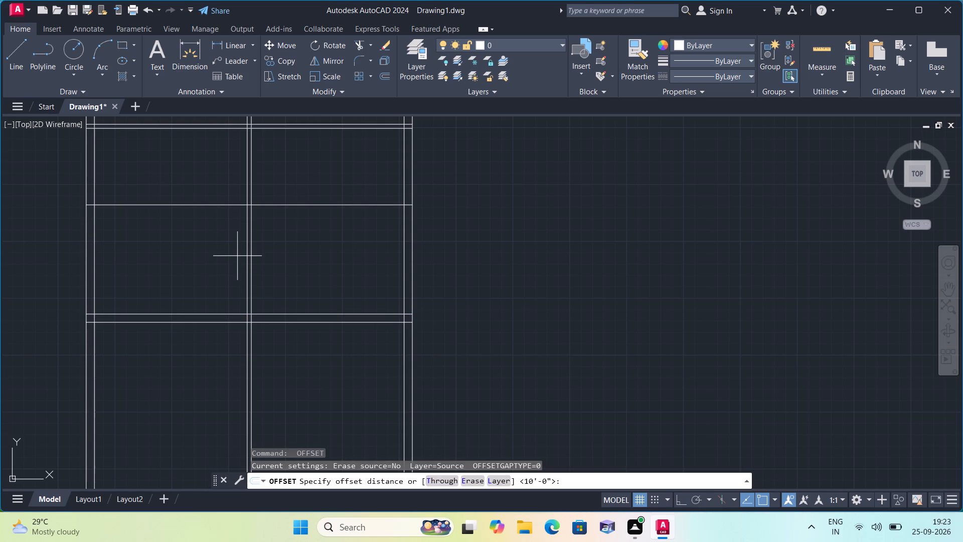
type("4.5\"")
key("space")
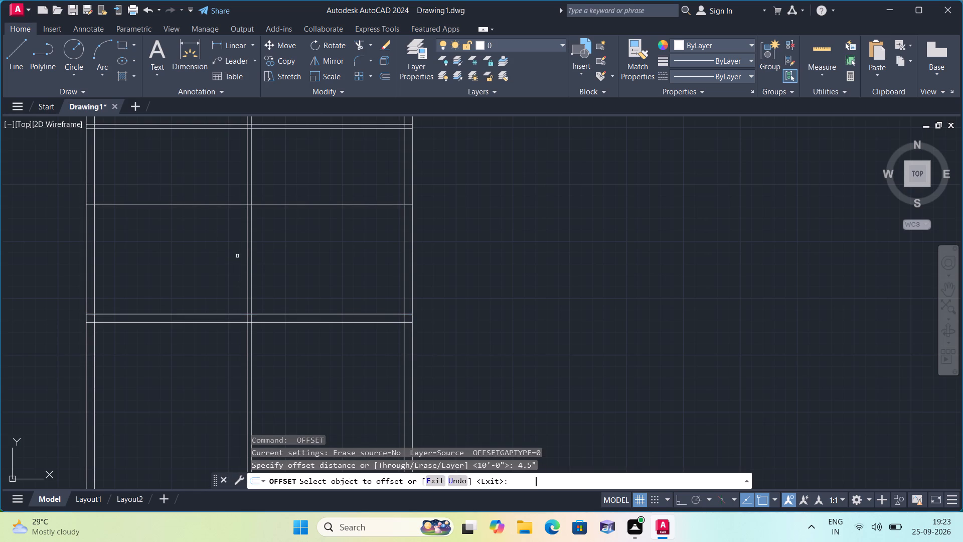
left_click(230, 204)
left_click(222, 187)
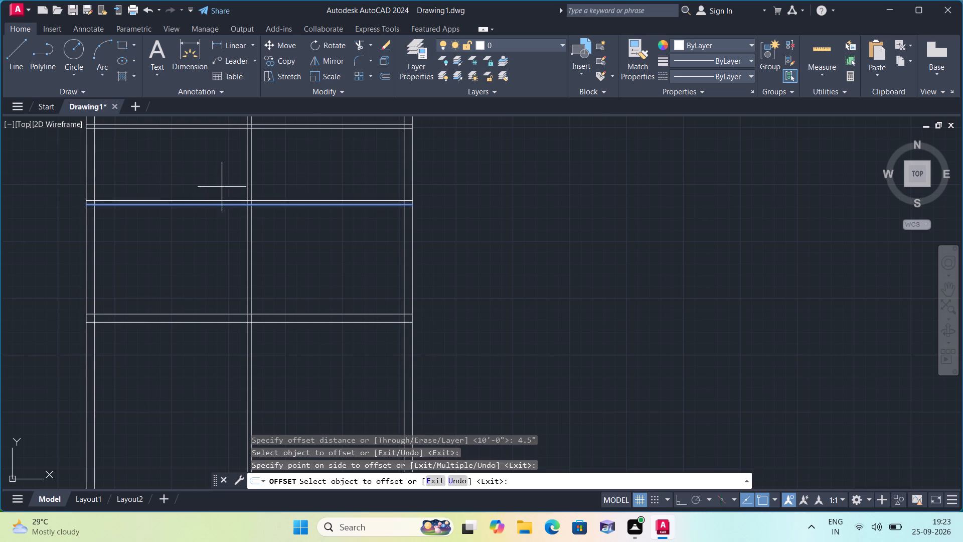
key("space")
Trim all the vertical wall lines that extend below the bottom outer wall, using a fence across them.
type("trim")
key("space")
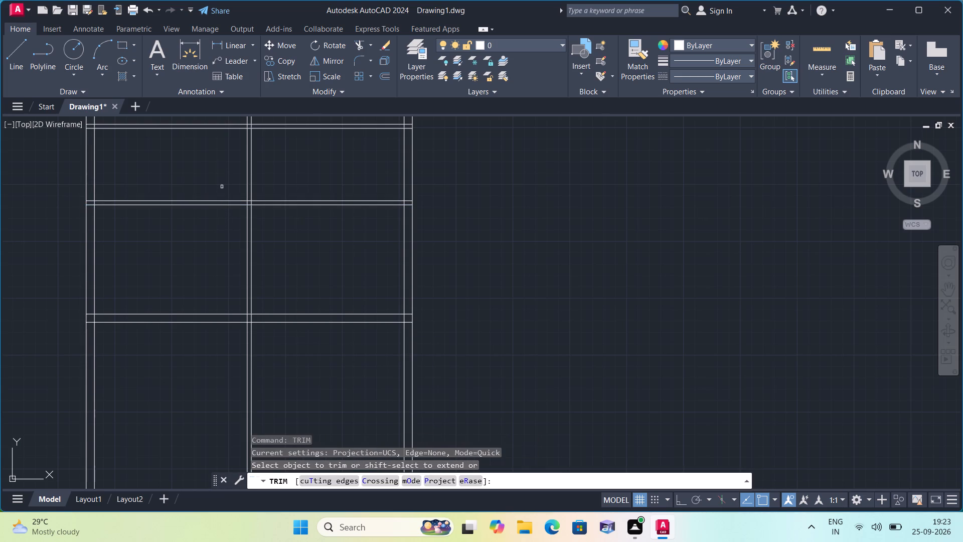
scroll(263, 186, "down", 2)
scroll(222, 195, "down", 1)
middle_click_drag(221, 195, 227, 247)
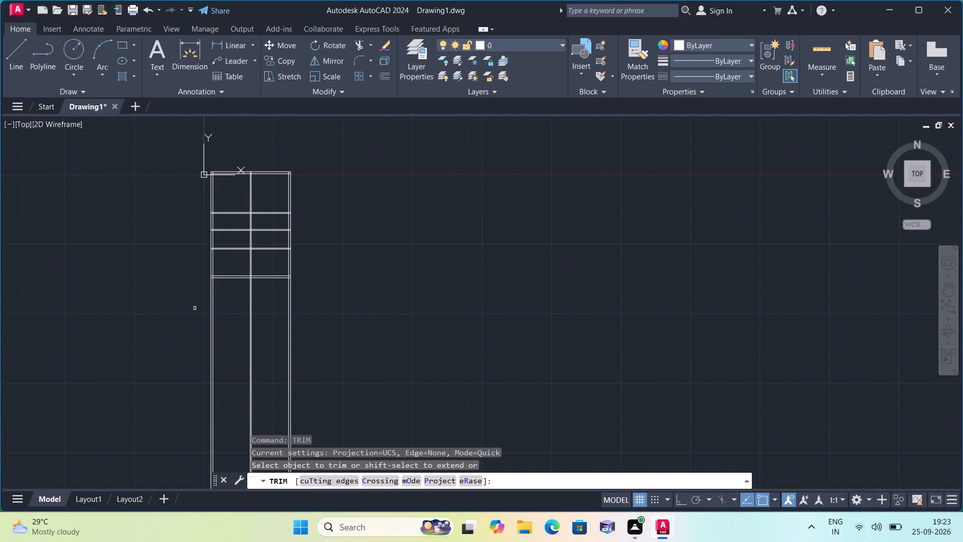
left_click(173, 328)
left_click(448, 326)
Trim the central vertical partition lines out of the three bays below the upper rooms, using a fence across each bay.
scroll(425, 309, "up", 2)
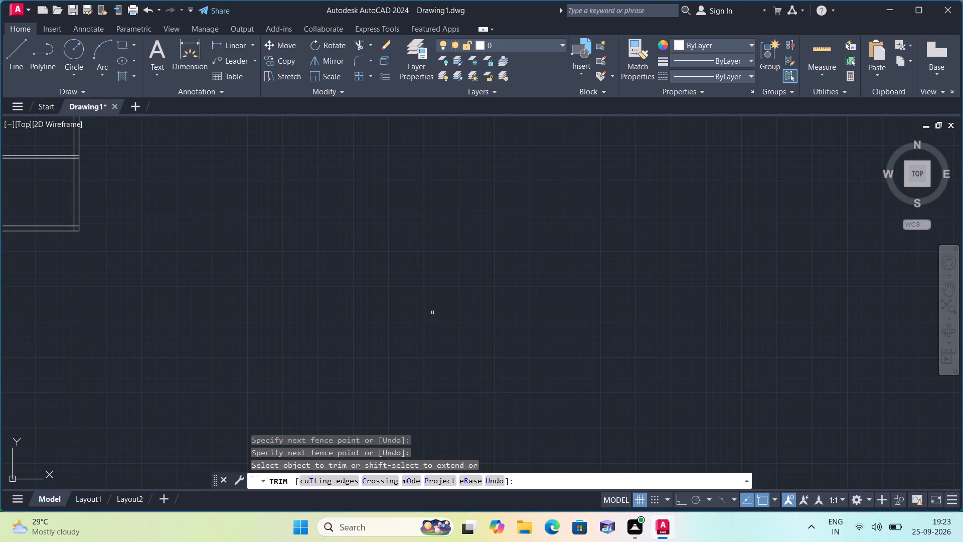
scroll(376, 318, "up", 1)
middle_click_drag(357, 315, 799, 364)
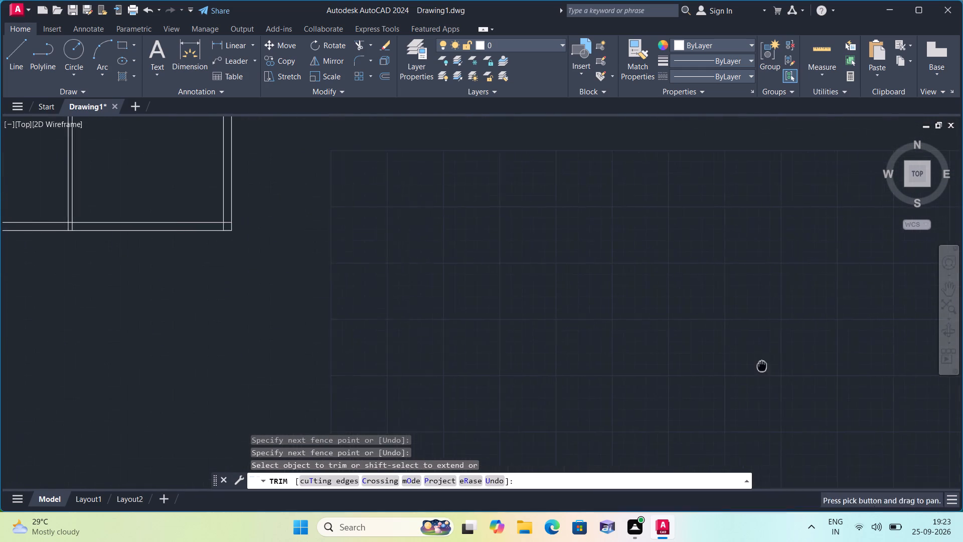
middle_click_drag(475, 287, 659, 413)
middle_click_drag(370, 288, 444, 365)
scroll(479, 281, "up", 1)
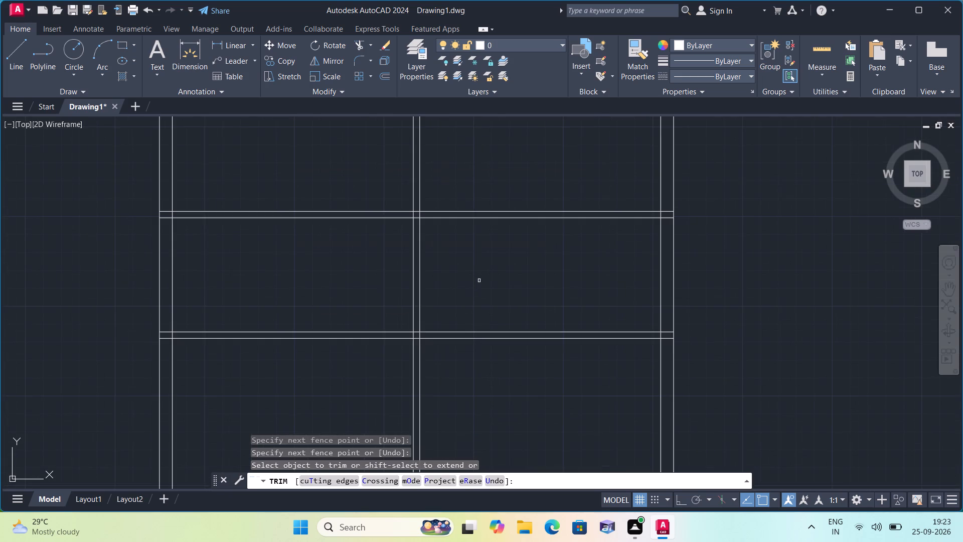
scroll(479, 281, "down", 2)
left_click(468, 234)
left_click(403, 233)
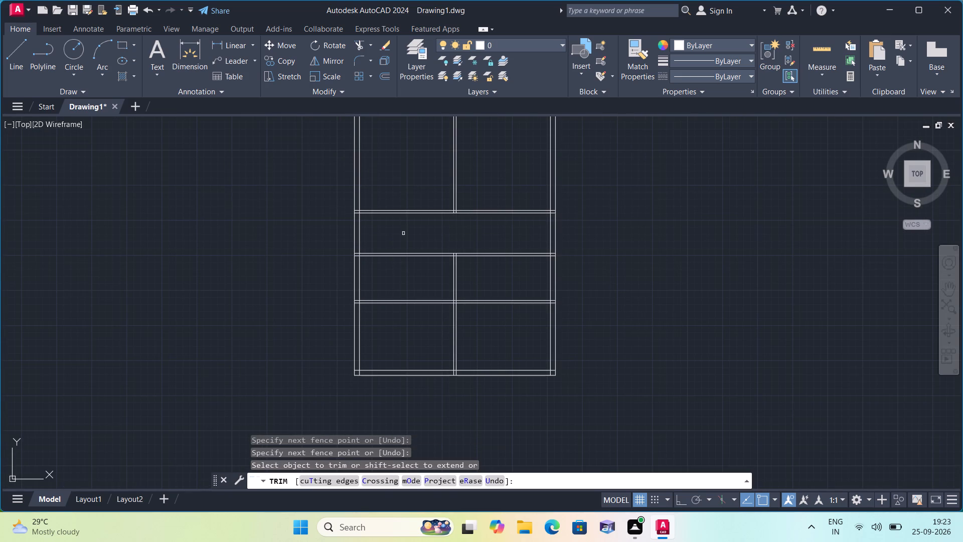
left_click(435, 284)
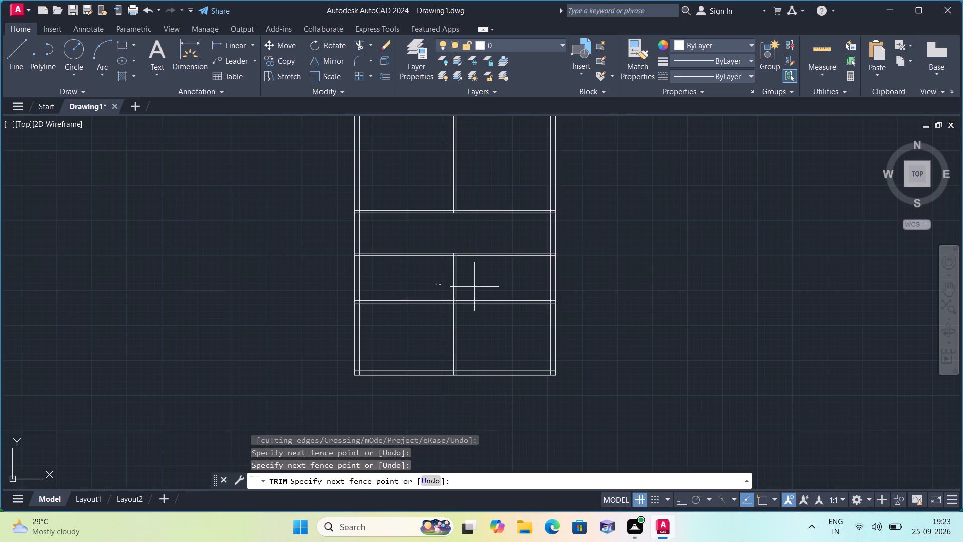
left_click(487, 287)
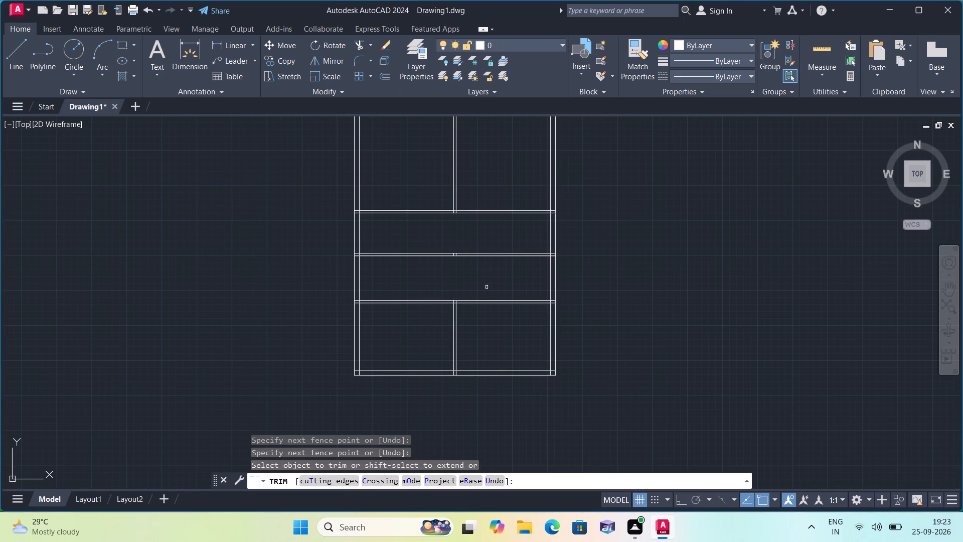
left_click(469, 326)
left_click(430, 331)
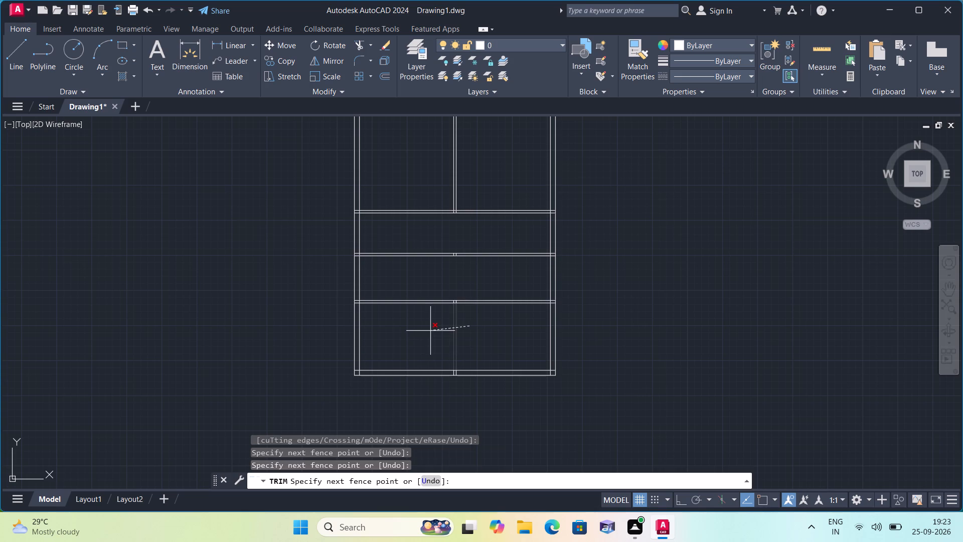
Trim the leftover central partition stubs inside the bottom outer wall, using a fence across them.
scroll(454, 373, "up", 2)
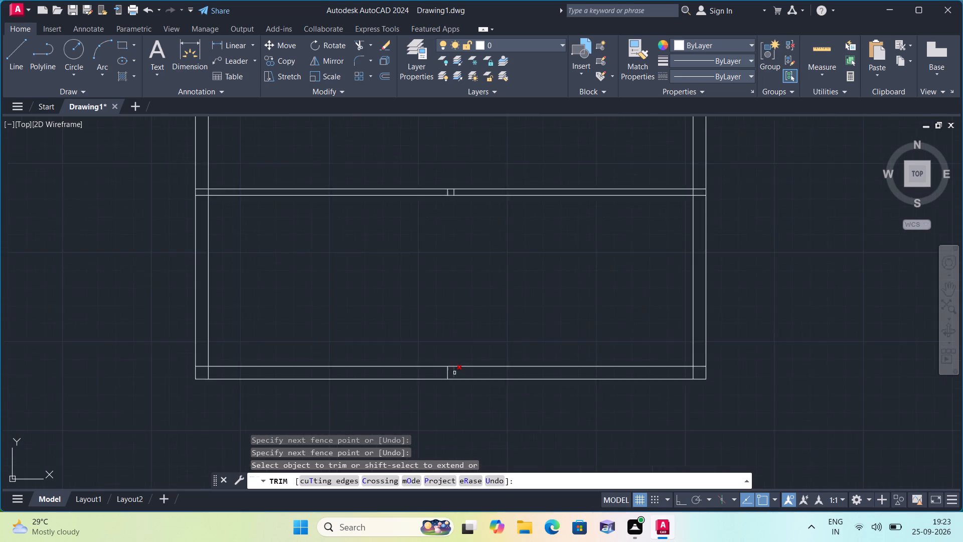
scroll(454, 373, "up", 1)
left_click(464, 373)
left_click(413, 371)
Trim the leftover central partition stubs inside the lower and middle horizontal partitions, using a fence across each pair.
scroll(403, 348, "down", 3)
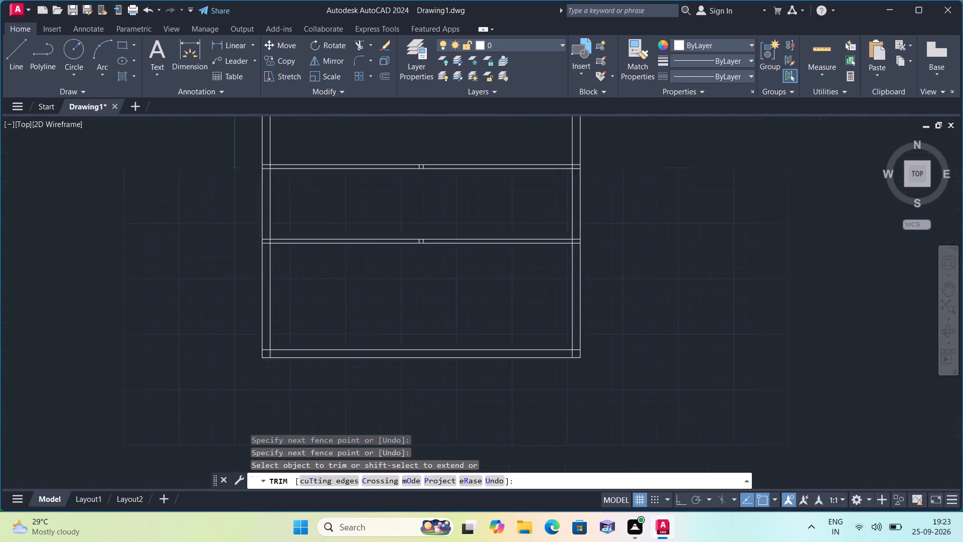
scroll(418, 273, "up", 4)
left_click(416, 268)
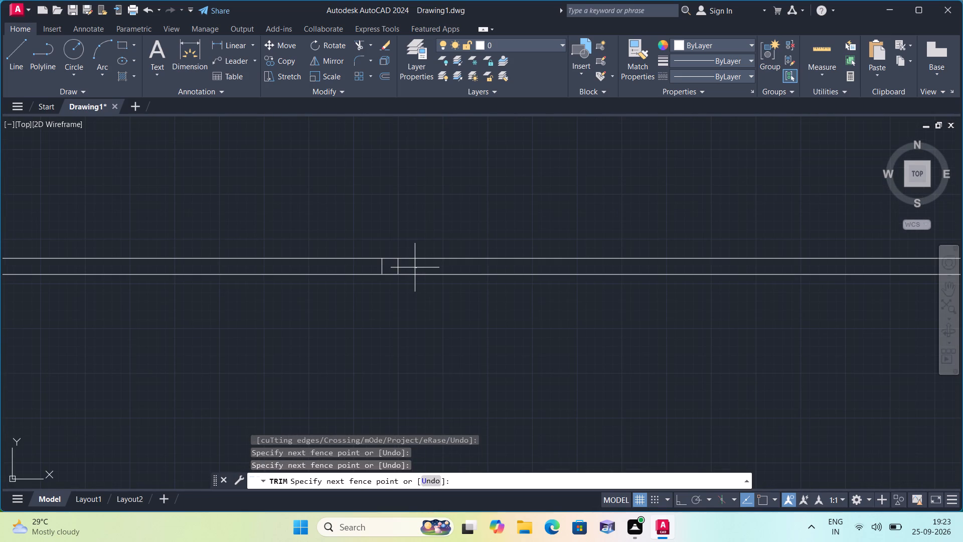
left_click(362, 268)
scroll(408, 219, "down", 2)
middle_click_drag(430, 206, 469, 321)
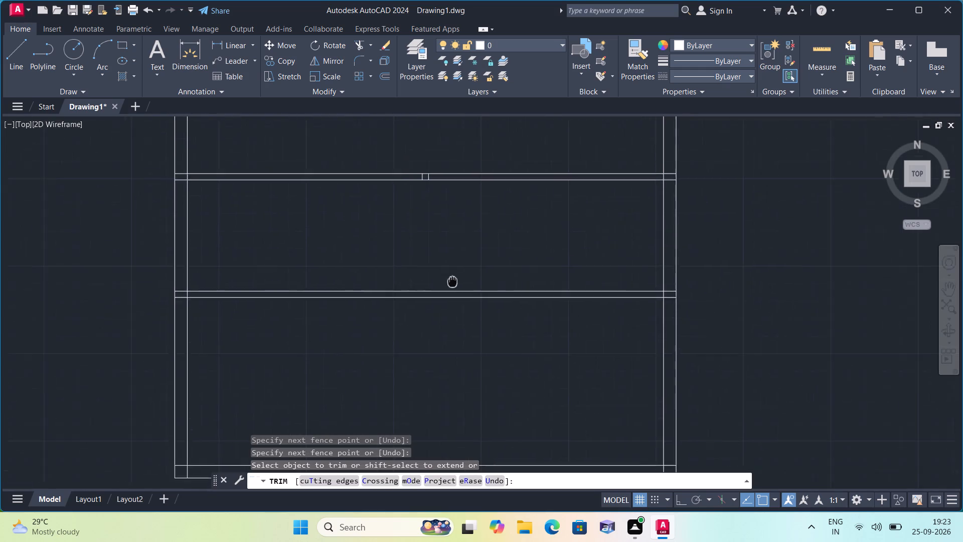
middle_click_drag(469, 321, 474, 339)
scroll(454, 238, "up", 3)
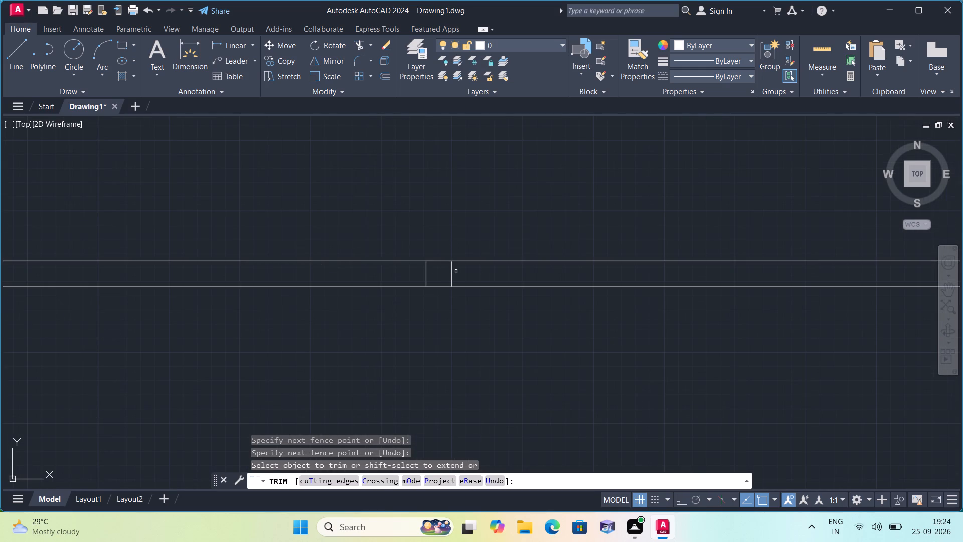
left_click(456, 272)
left_click(417, 270)
Trim the overlapping inner wall lines at the top-left corner of the outer wall to form a clean inner corner.
scroll(404, 285, "down", 2)
scroll(437, 349, "down", 1)
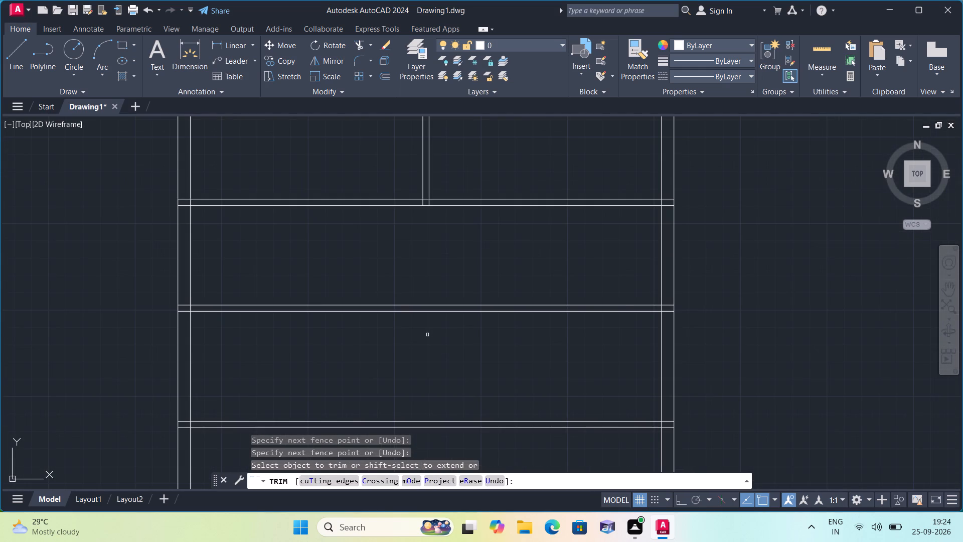
scroll(434, 296, "down", 1)
middle_click_drag(368, 212, 419, 373)
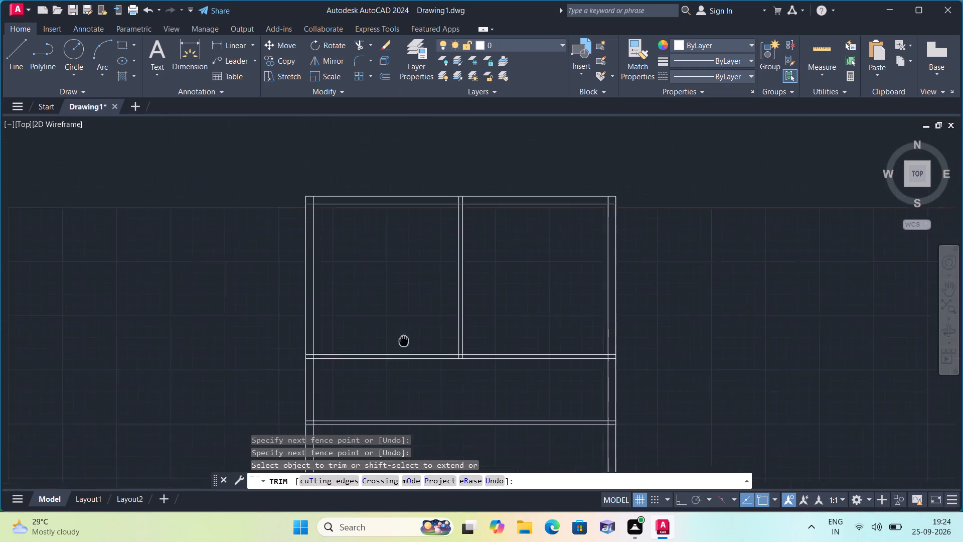
middle_click_drag(419, 373, 448, 432)
scroll(448, 432, "up", 1)
middle_click_drag(409, 330, 505, 510)
scroll(492, 484, "up", 1)
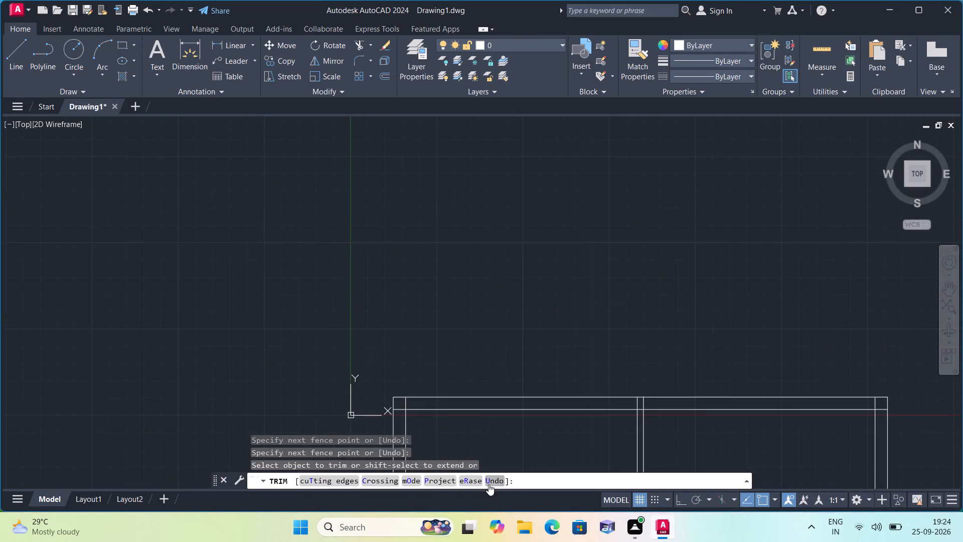
scroll(414, 443, "up", 2)
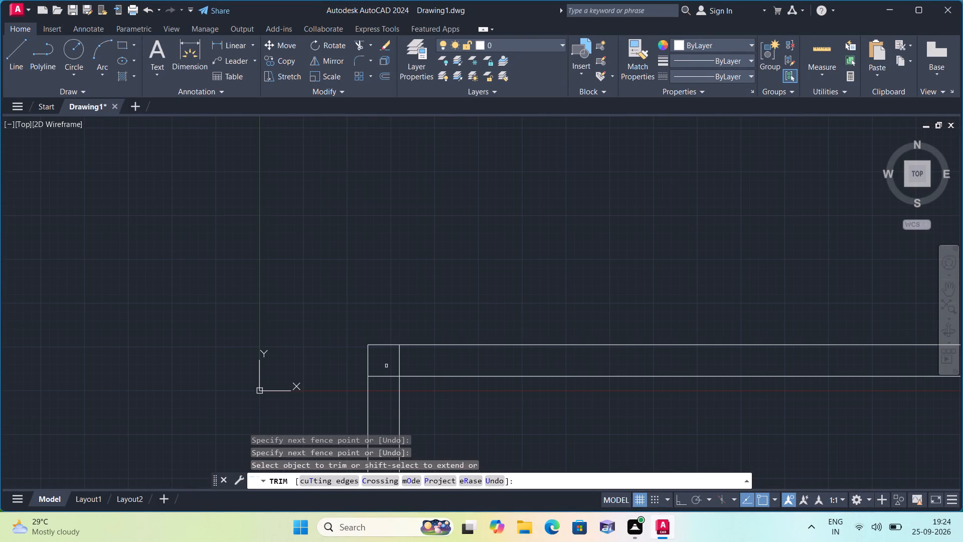
left_click(387, 377)
left_click(403, 358)
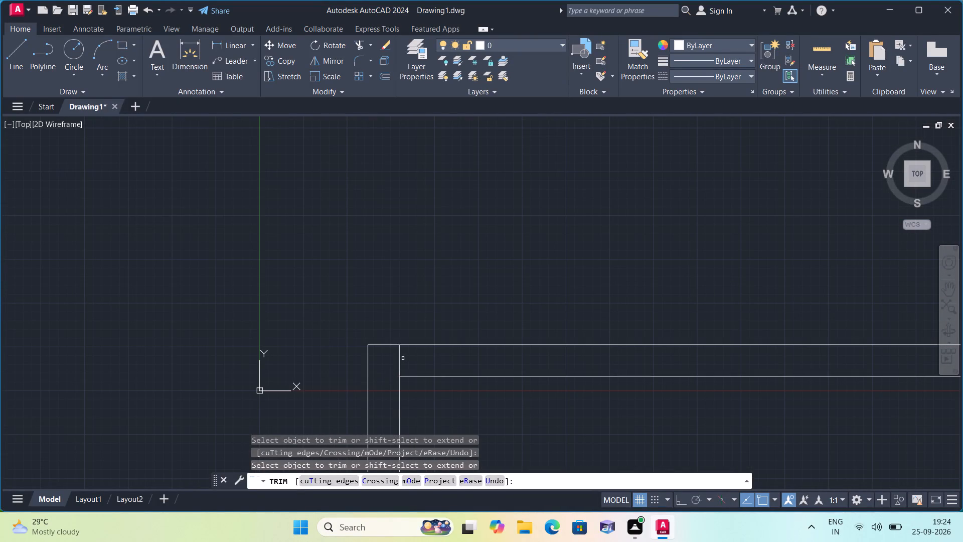
left_click(393, 370)
Trim the junction of the central vertical partition and the top outer wall so the partition opens into the wall.
scroll(393, 370, "down", 1)
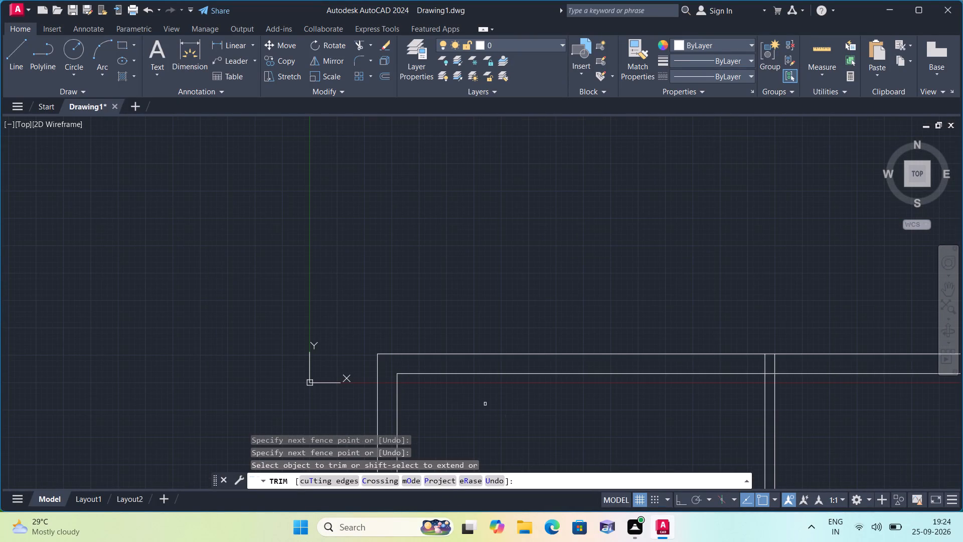
middle_click_drag(524, 428, 404, 385)
scroll(415, 386, "down", 1)
scroll(493, 359, "up", 1)
scroll(583, 355, "up", 1)
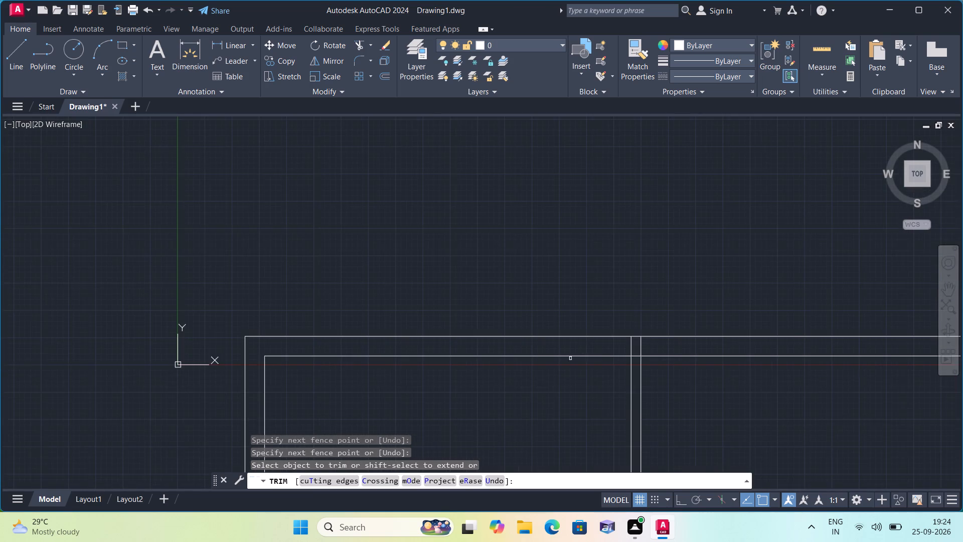
left_click(656, 343)
left_click(704, 344)
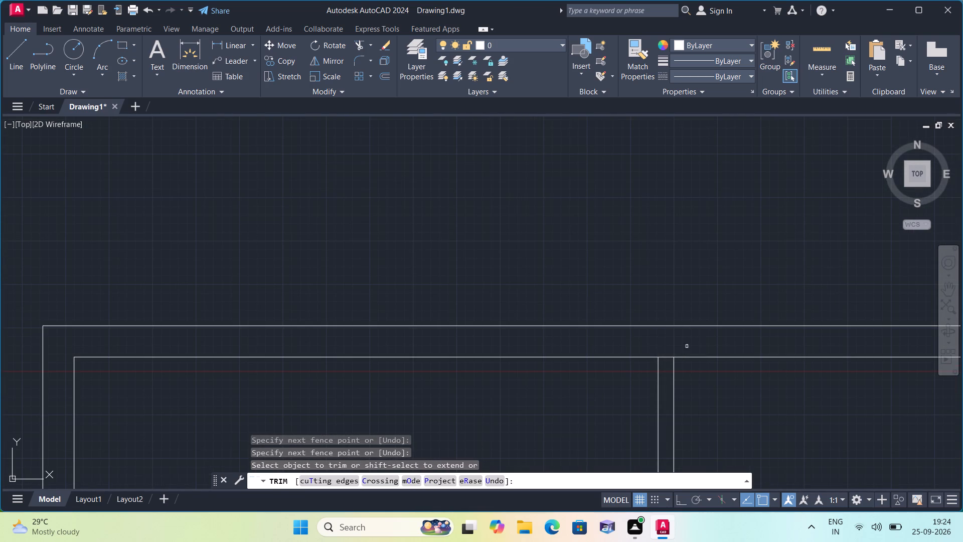
left_click(663, 356)
Trim the overlapping inner wall lines at the top-right corner of the outer wall, using a fence across them.
scroll(663, 356, "down", 2)
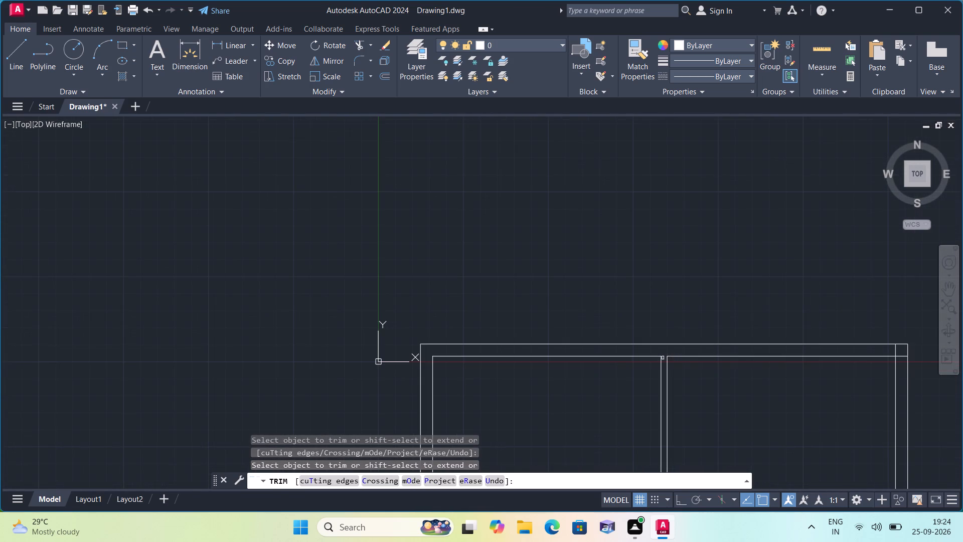
middle_click_drag(687, 383, 525, 350)
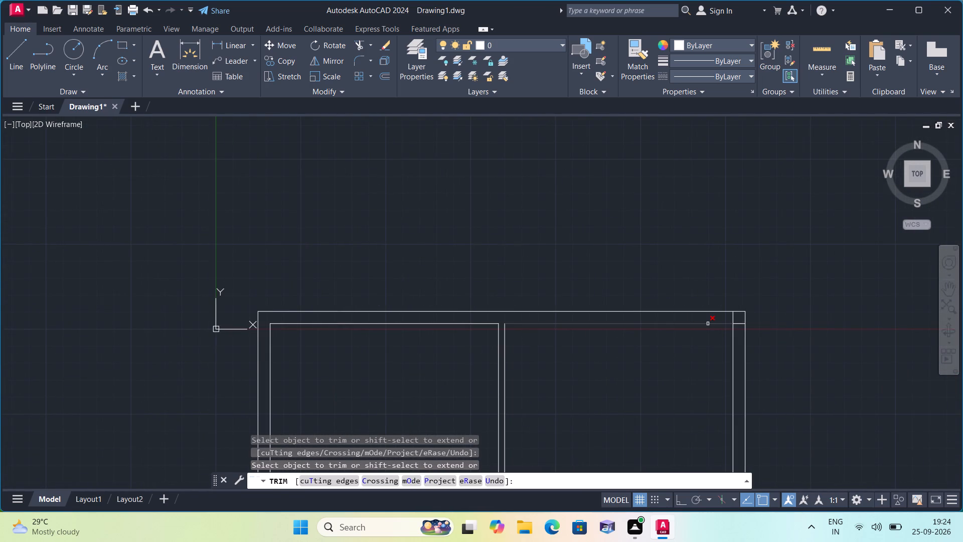
scroll(708, 324, "up", 2)
left_click(753, 311)
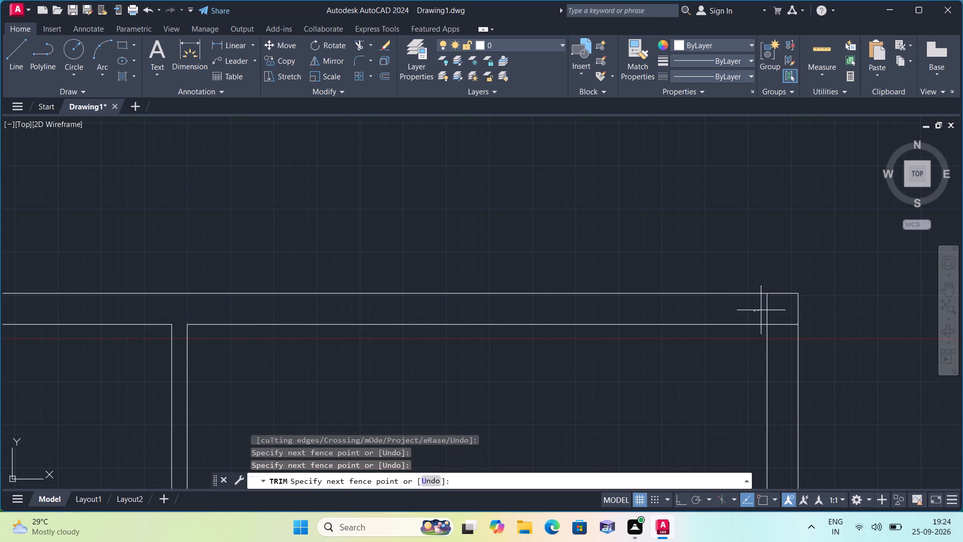
left_click(788, 330)
Trim the crossing segments where the horizontal partition below the upper rooms meets the left outer wall, leaving an open junction.
scroll(788, 330, "down", 1)
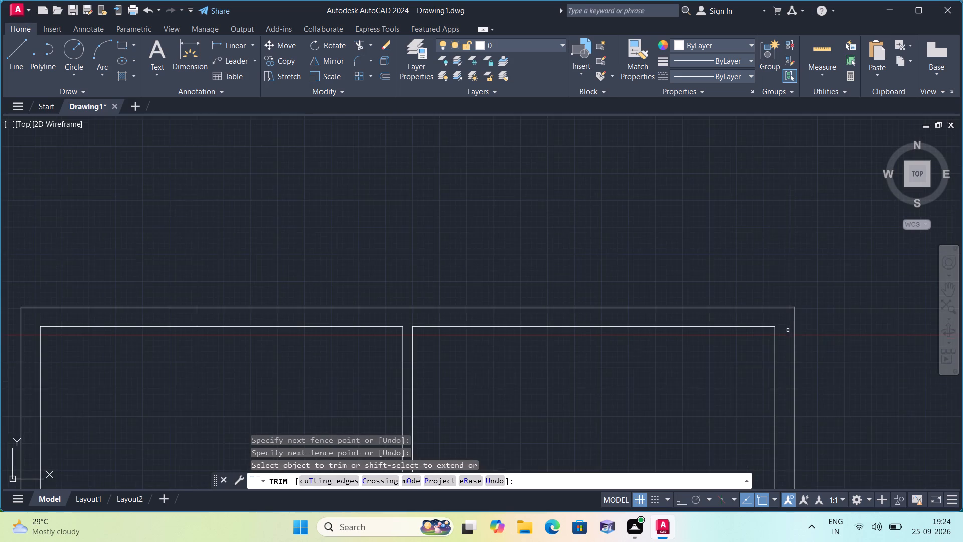
scroll(784, 333, "down", 1)
middle_click_drag(711, 382, 594, 266)
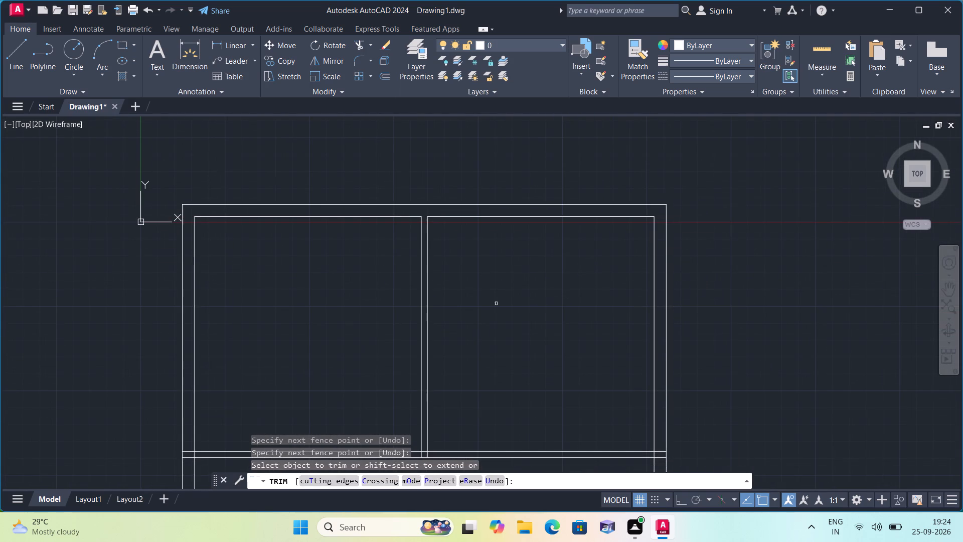
middle_click_drag(532, 325, 615, 183)
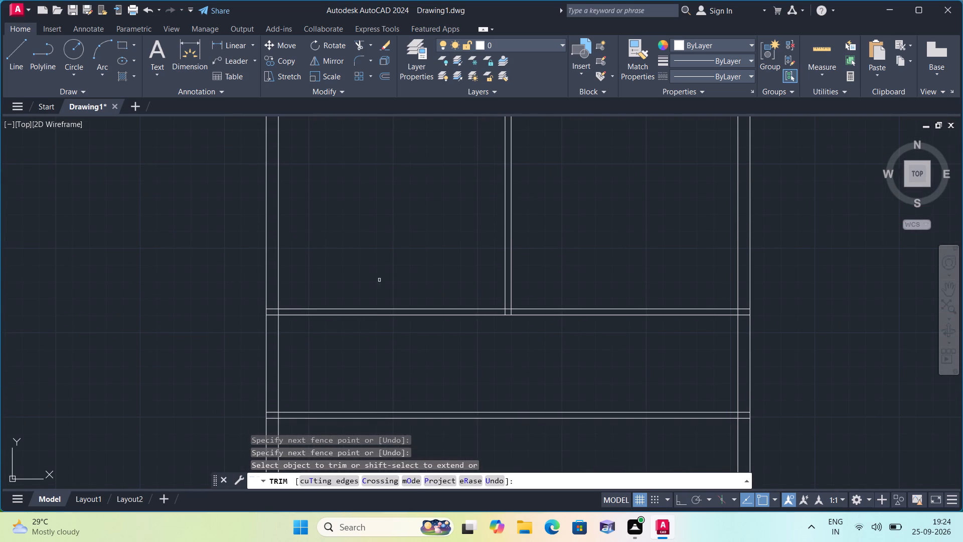
scroll(284, 323, "up", 2)
middle_click_drag(284, 322, 284, 327)
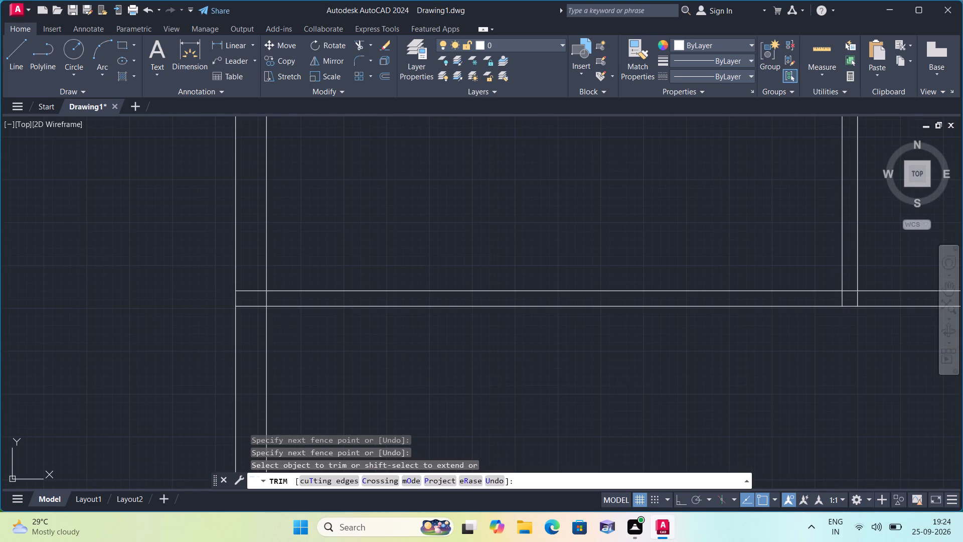
middle_click_drag(284, 327, 391, 416)
scroll(382, 397, "up", 1)
left_click(339, 410)
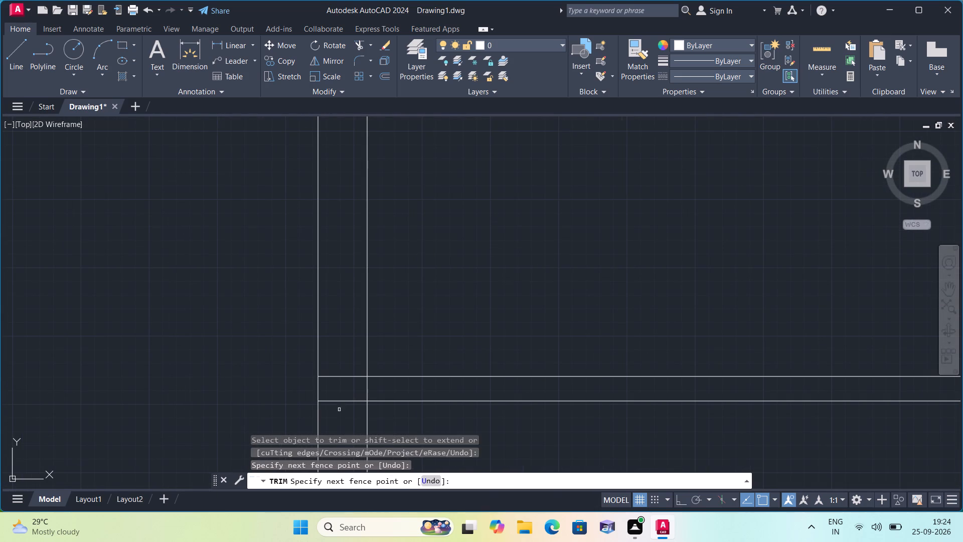
left_click(336, 368)
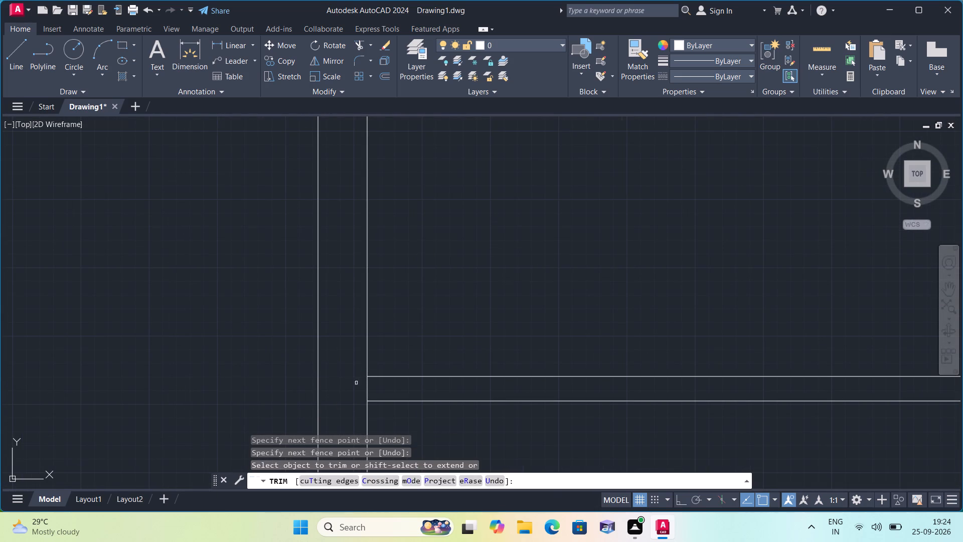
left_click(367, 387)
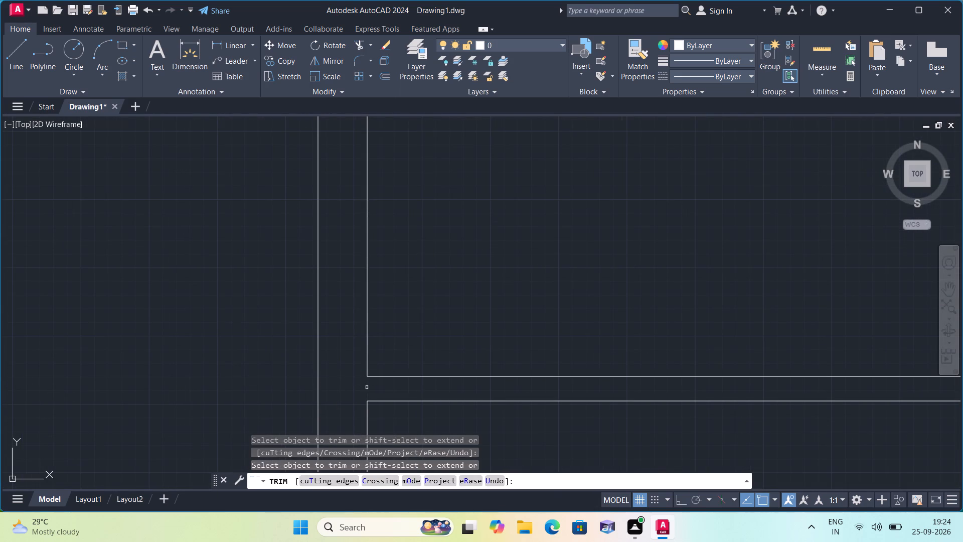
Trim the upper line of that horizontal partition between the two central vertical partition lines.
scroll(367, 387, "down", 1)
scroll(540, 435, "down", 1)
middle_click_drag(611, 430, 455, 403)
scroll(587, 430, "down", 1)
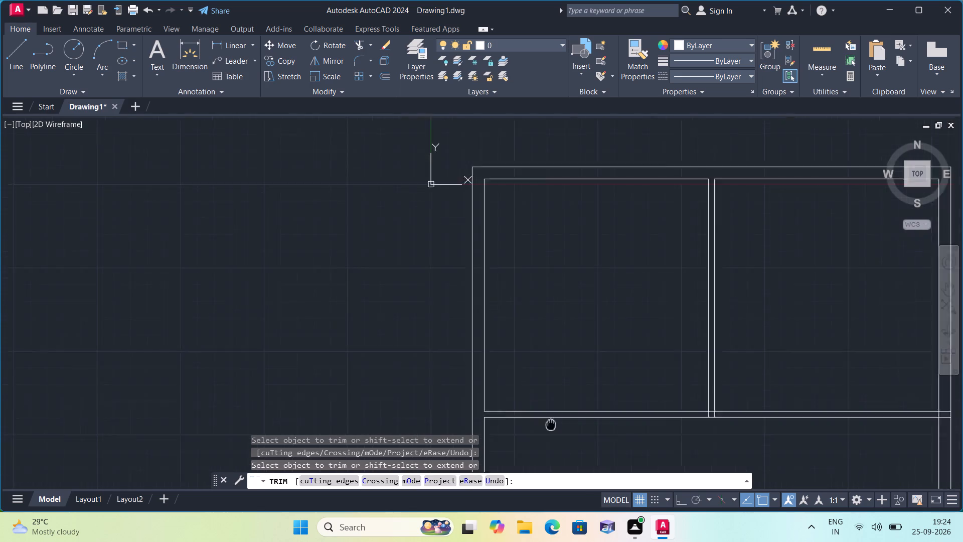
middle_click_drag(455, 403, 359, 408)
scroll(485, 383, "up", 2)
left_click(479, 397)
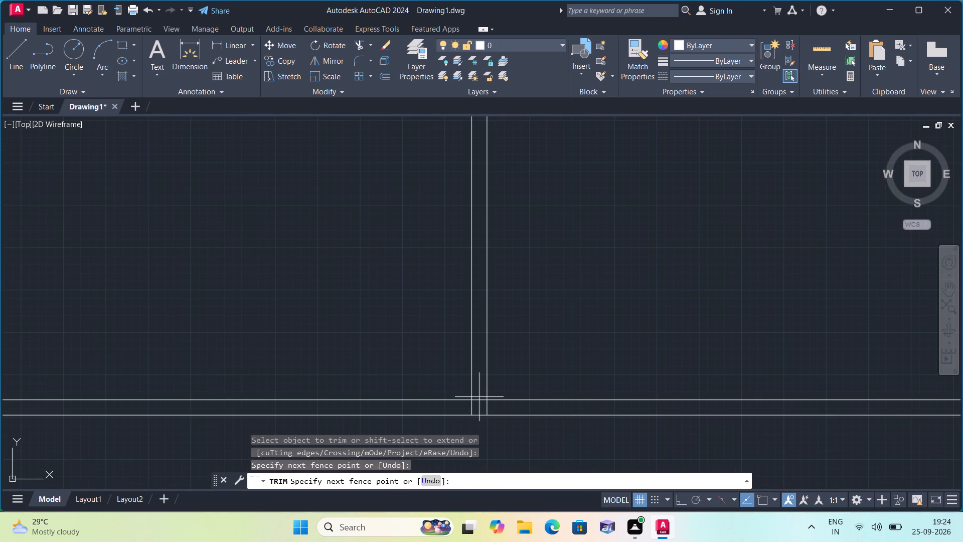
left_click(479, 405)
Trim the crossing segments where the horizontal partition below the upper rooms meets the right outer wall.
scroll(479, 405, "down", 1)
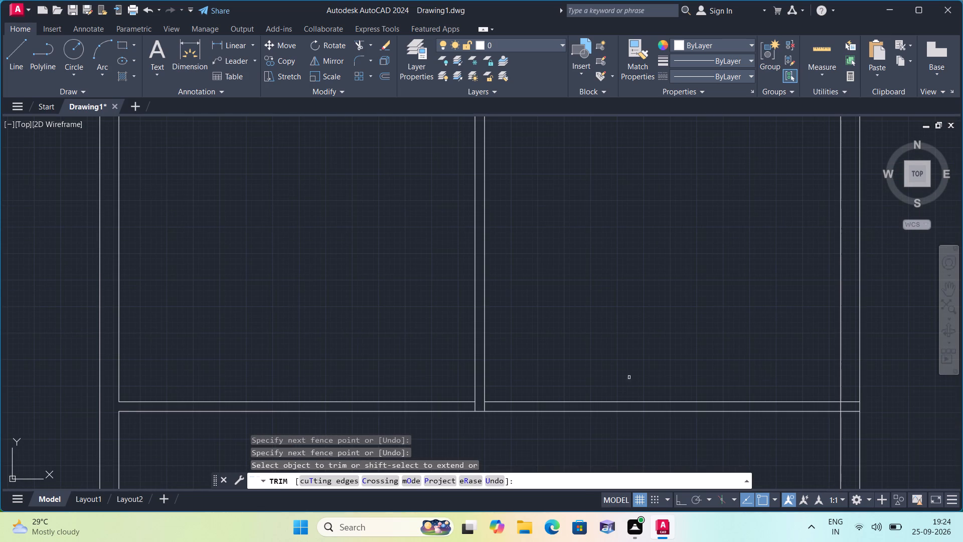
scroll(834, 410, "up", 1)
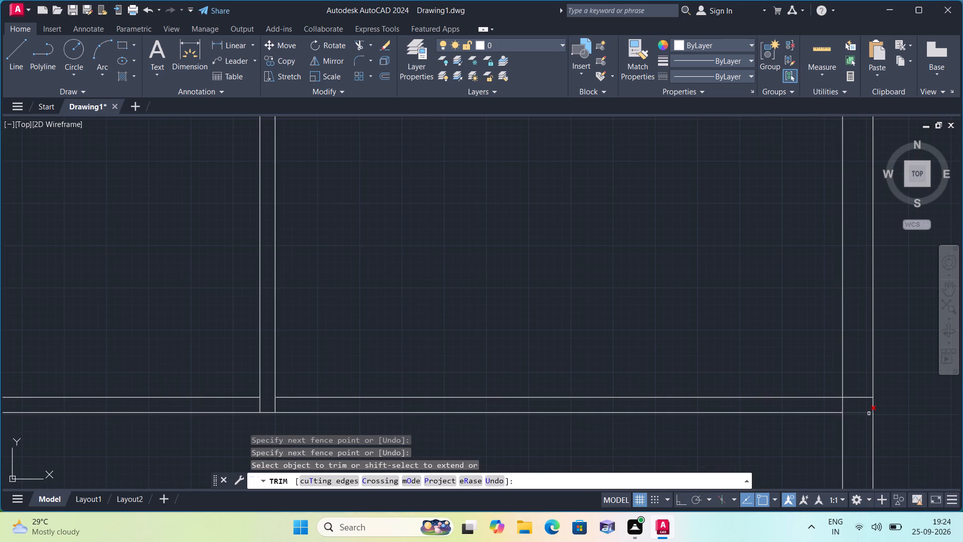
left_click(842, 405)
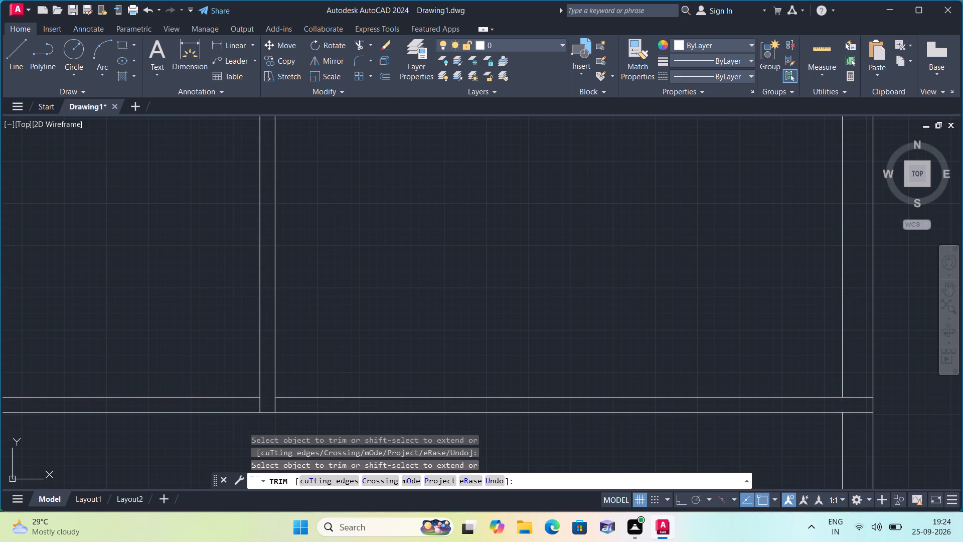
left_click(850, 394)
left_click(856, 423)
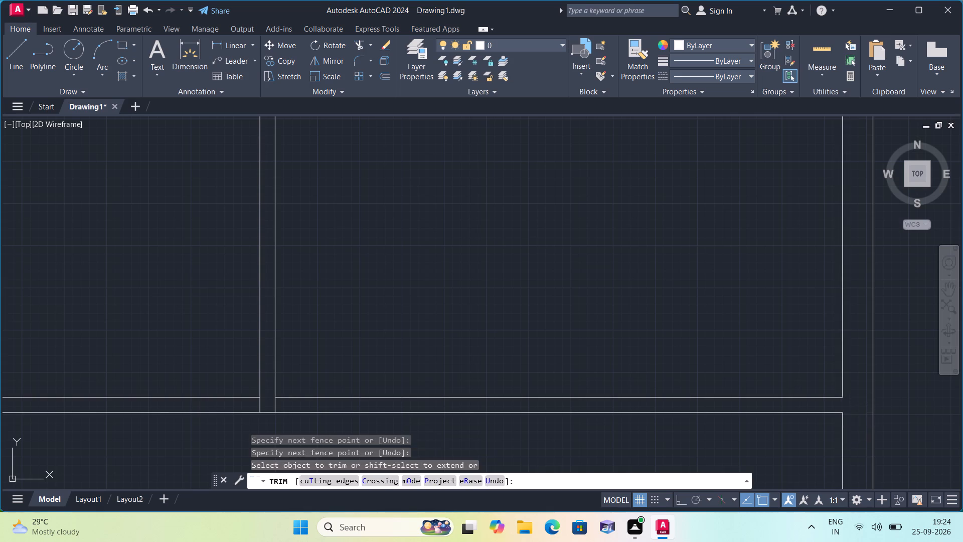
Trim the crossing segments where the middle horizontal partition meets the left outer wall, leaving an open junction.
scroll(773, 354, "down", 2)
middle_click_drag(622, 321, 590, 212)
middle_click_drag(501, 334, 493, 327)
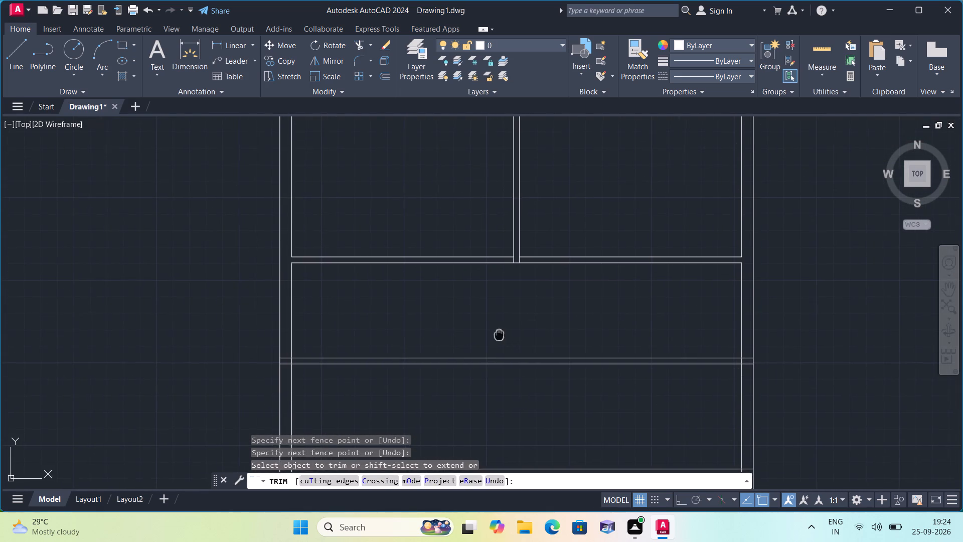
middle_click_drag(493, 327, 585, 229)
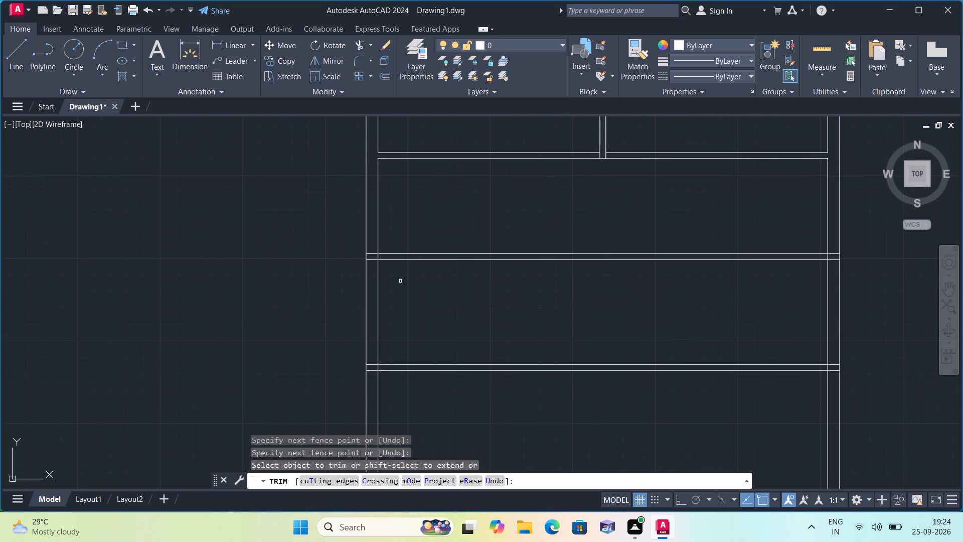
scroll(372, 243, "up", 1)
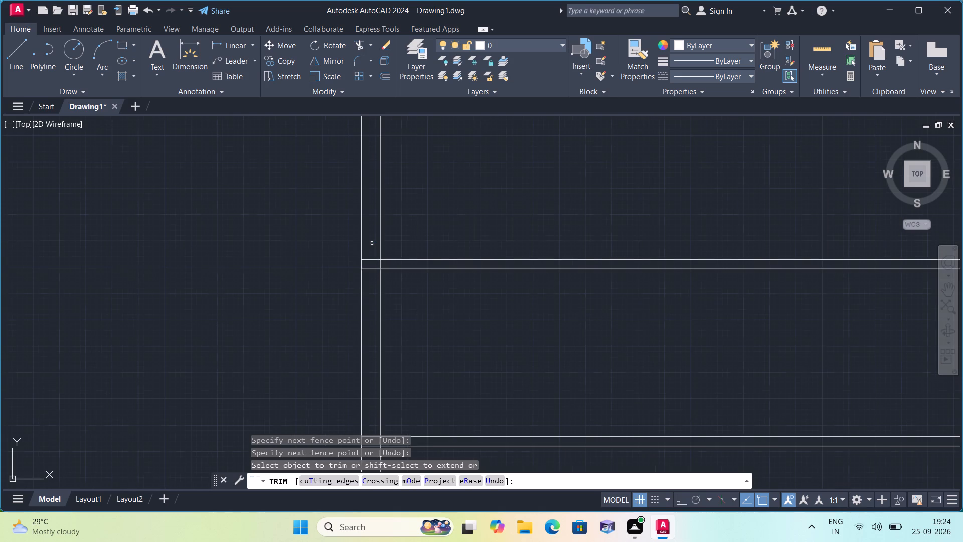
left_click(372, 243)
left_click(368, 273)
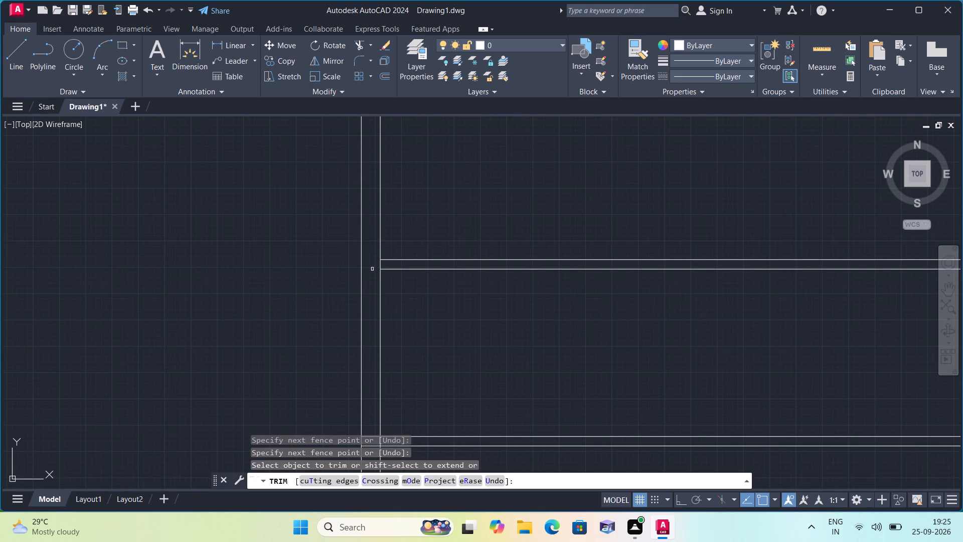
left_click(381, 265)
Trim the crossing segments where the middle horizontal partition meets the right outer wall, leaving an open junction.
scroll(381, 265, "down", 1)
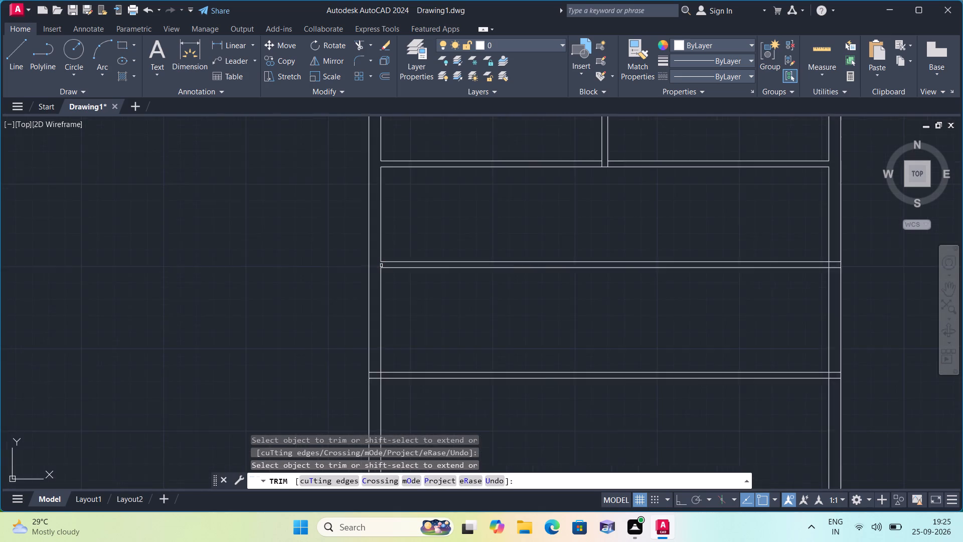
scroll(381, 265, "down", 1)
scroll(640, 255, "up", 2)
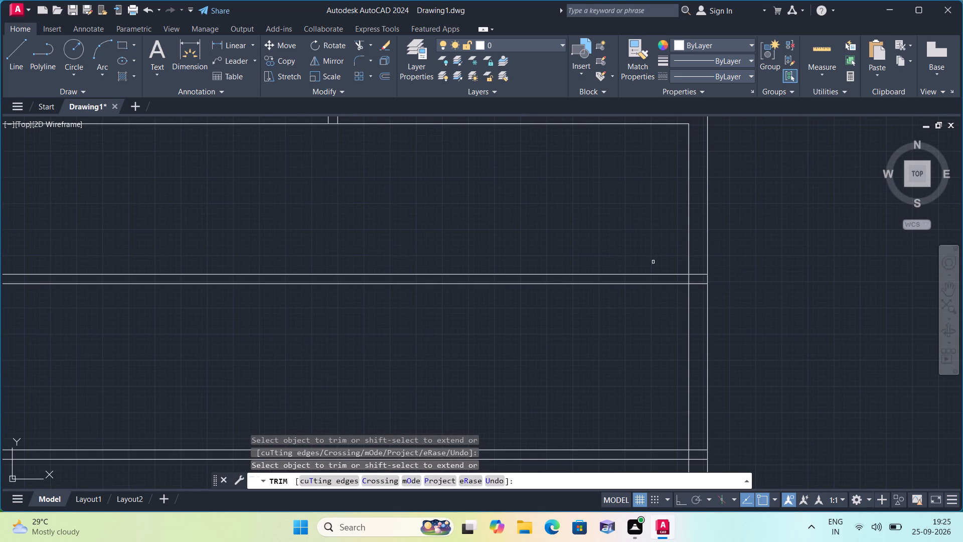
left_click(688, 281)
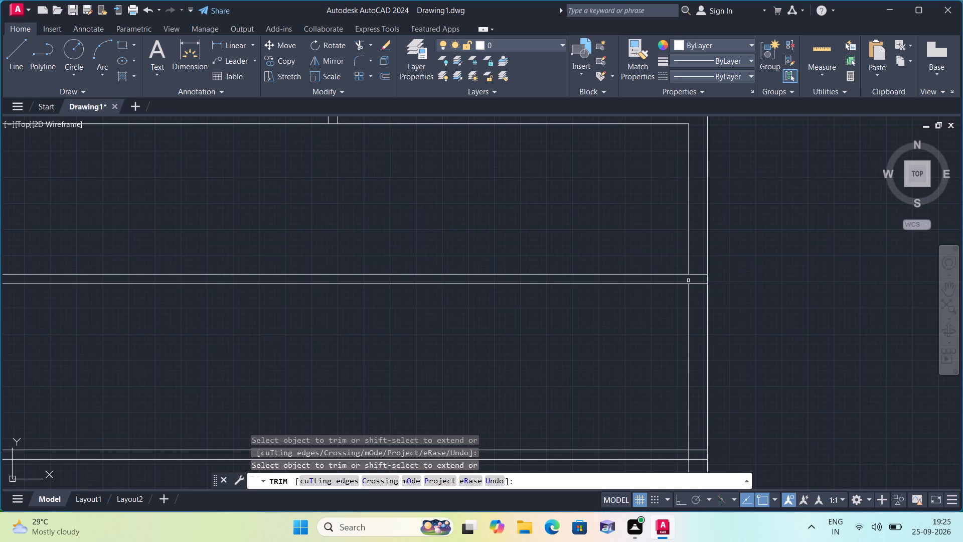
left_click(695, 276)
left_click(699, 286)
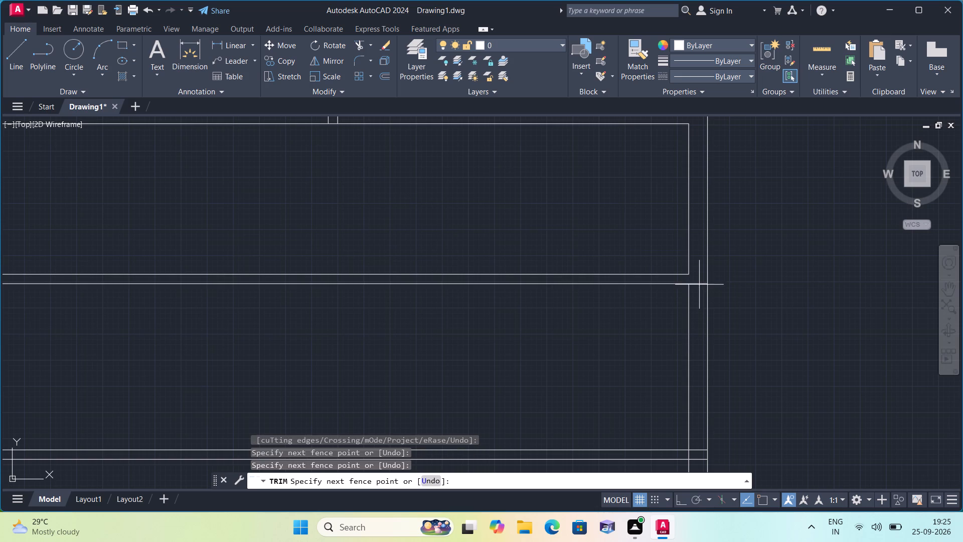
left_click(699, 278)
Trim the crossing segments where the lowest horizontal partition meets the left outer wall, leaving an open junction.
scroll(699, 278, "down", 2)
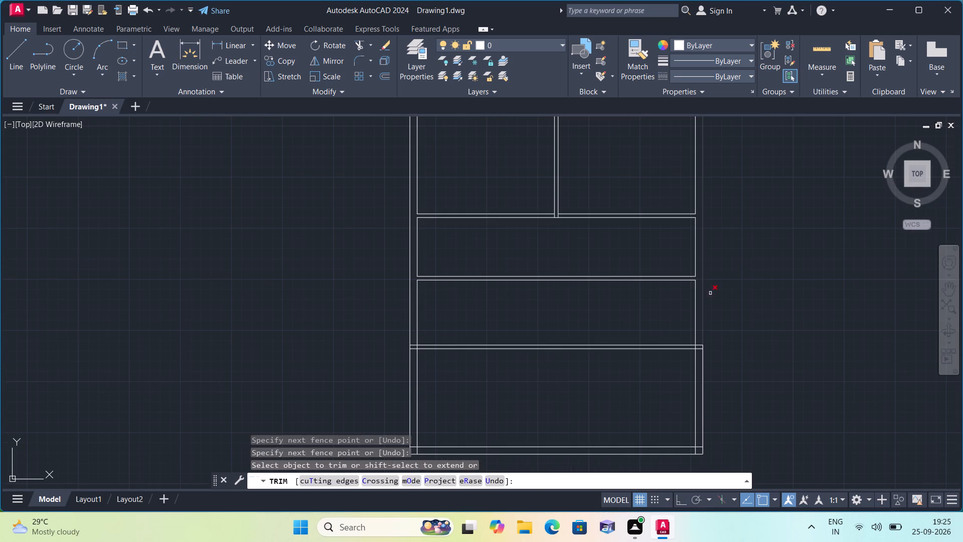
scroll(754, 326, "down", 1)
middle_click_drag(753, 325, 741, 297)
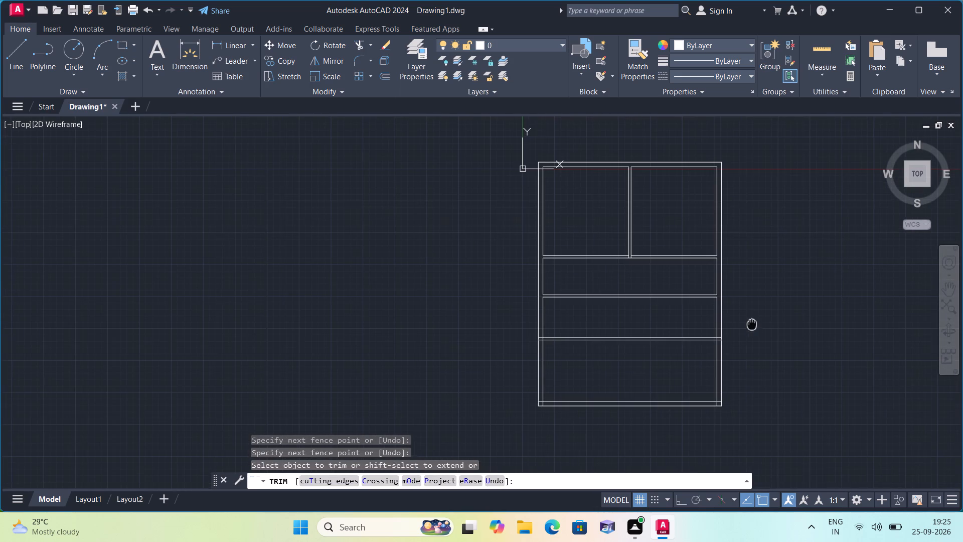
middle_click_drag(741, 297, 740, 287)
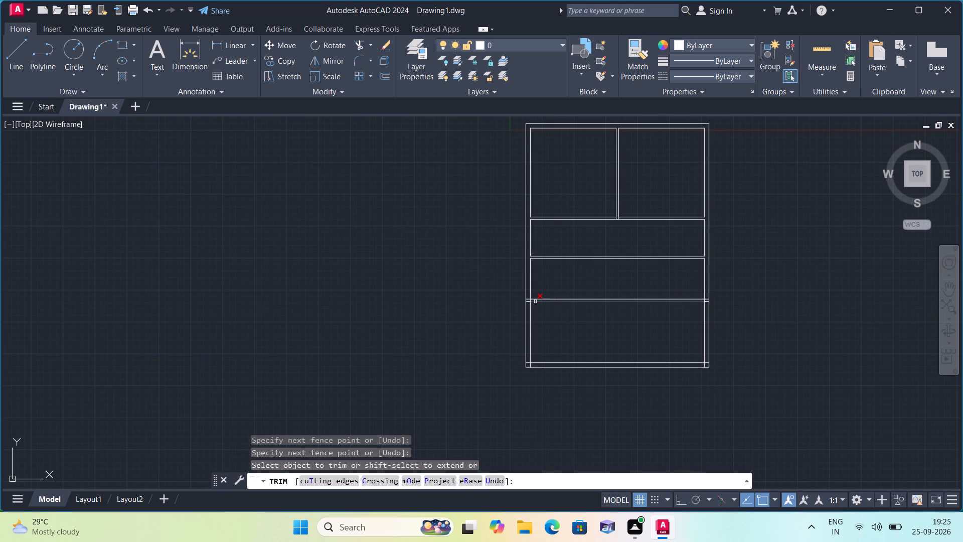
scroll(509, 298, "up", 2)
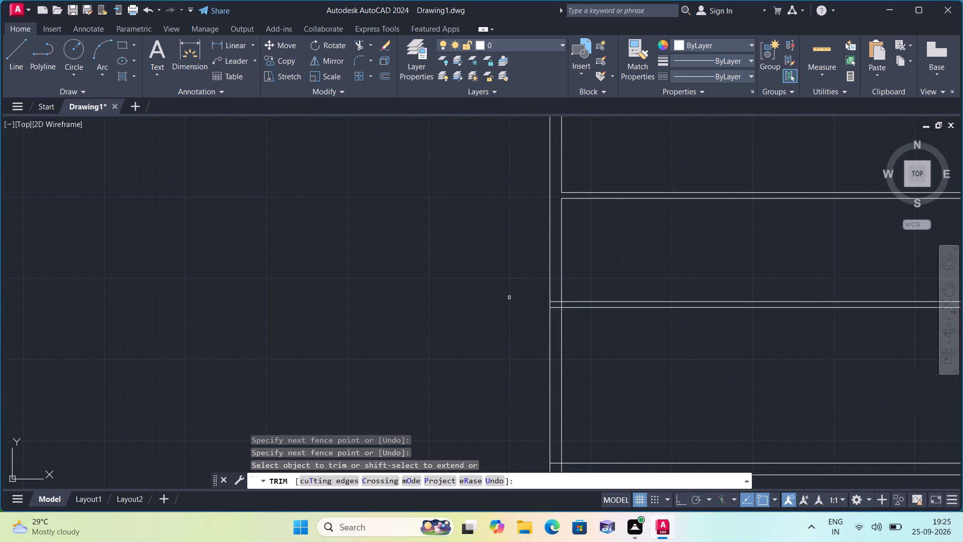
scroll(531, 304, "up", 1)
left_click_drag(565, 313, 564, 306)
left_click(567, 291)
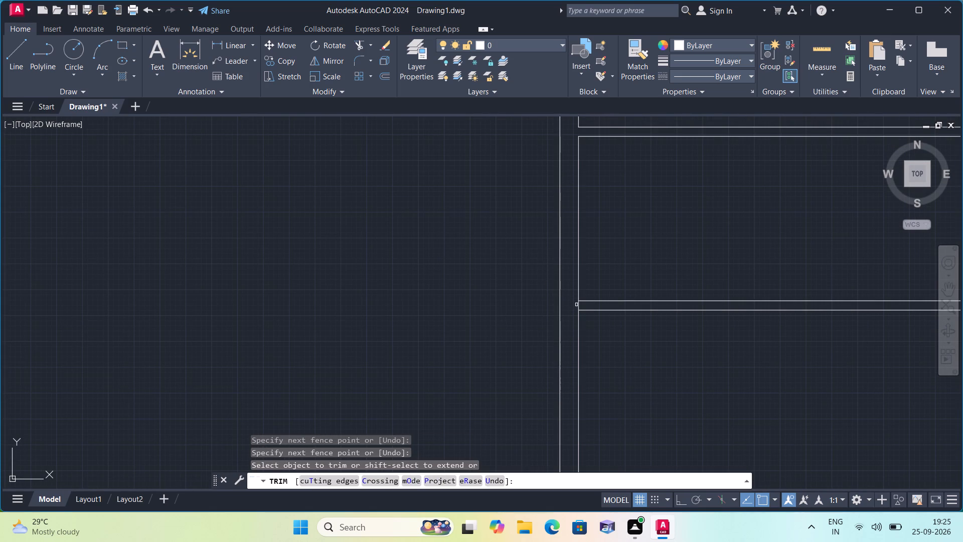
left_click(579, 306)
Trim the overlapping inner wall lines at the bottom-left corner of the outer walls to form a clean inner corner.
scroll(543, 307, "down", 1)
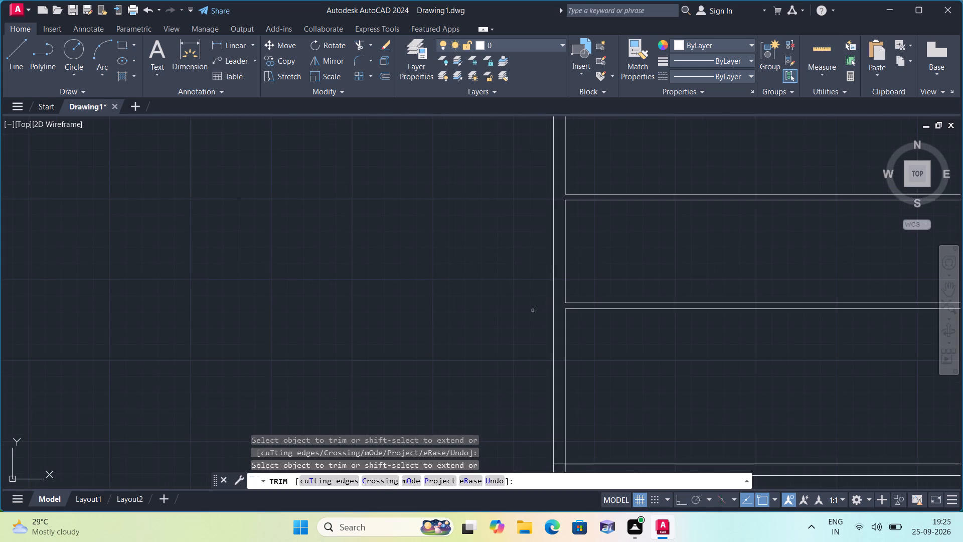
scroll(483, 339, "down", 1)
middle_click_drag(465, 342, 429, 273)
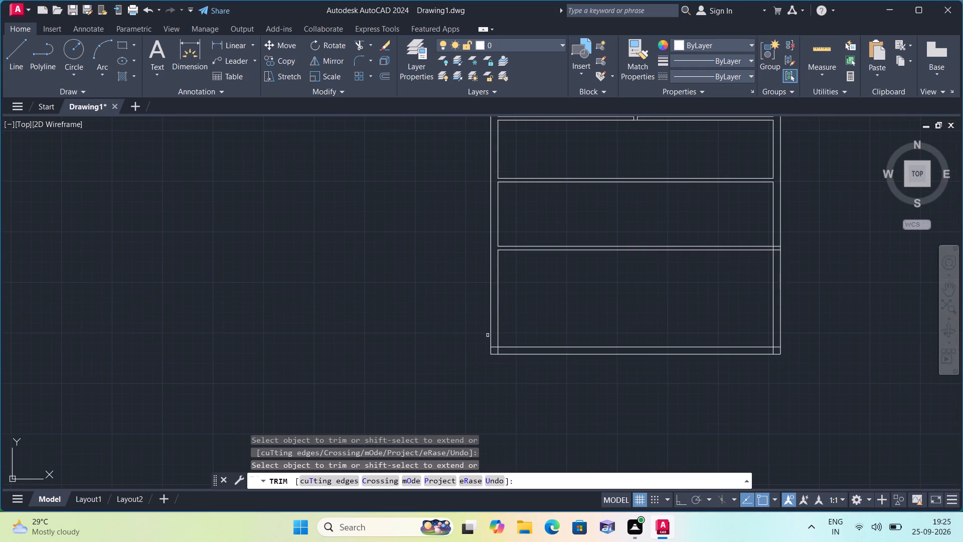
scroll(490, 344, "up", 2)
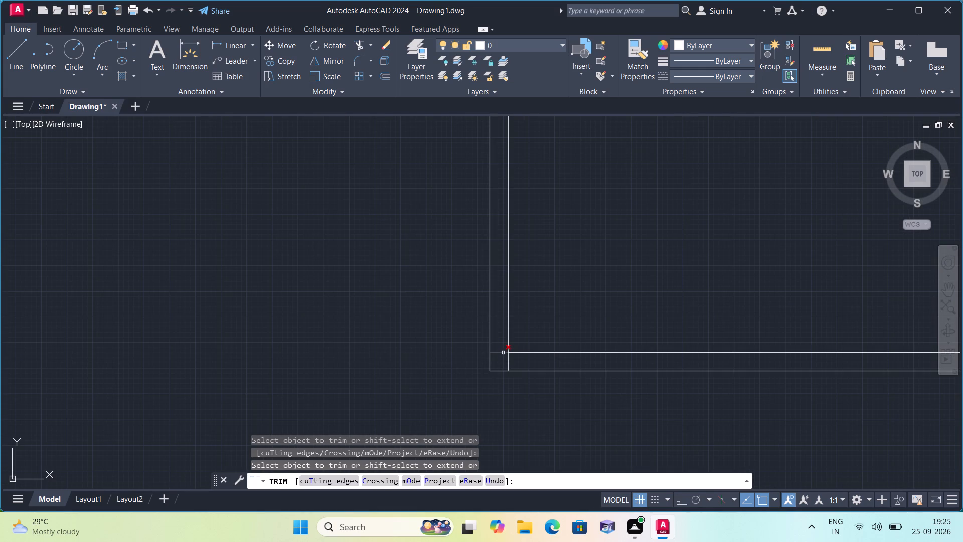
left_click(503, 354)
left_click(509, 359)
Trim the overlapping inner wall lines at the bottom-right corner of the outer walls to form a clean inner corner.
scroll(506, 357, "down", 4)
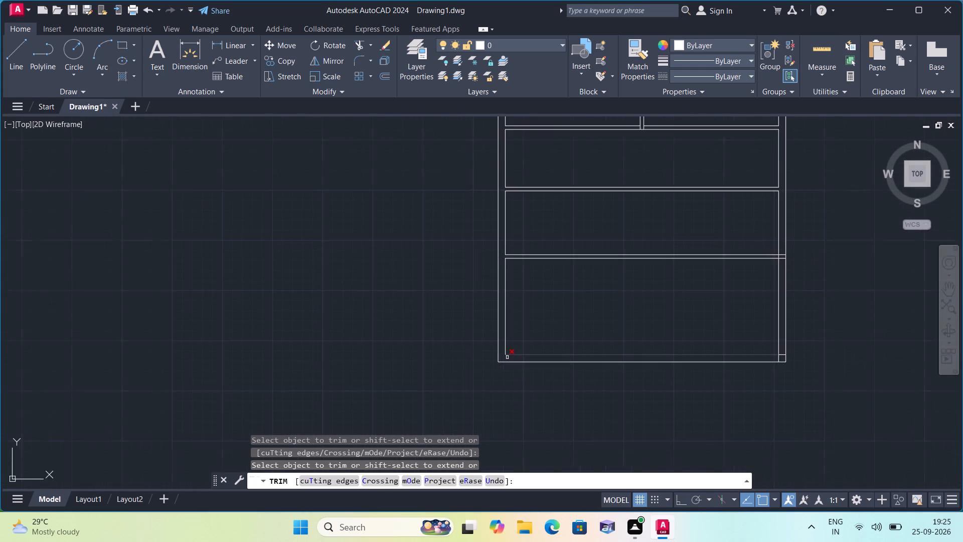
scroll(462, 374, "down", 1)
scroll(571, 363, "up", 2)
scroll(625, 360, "up", 1)
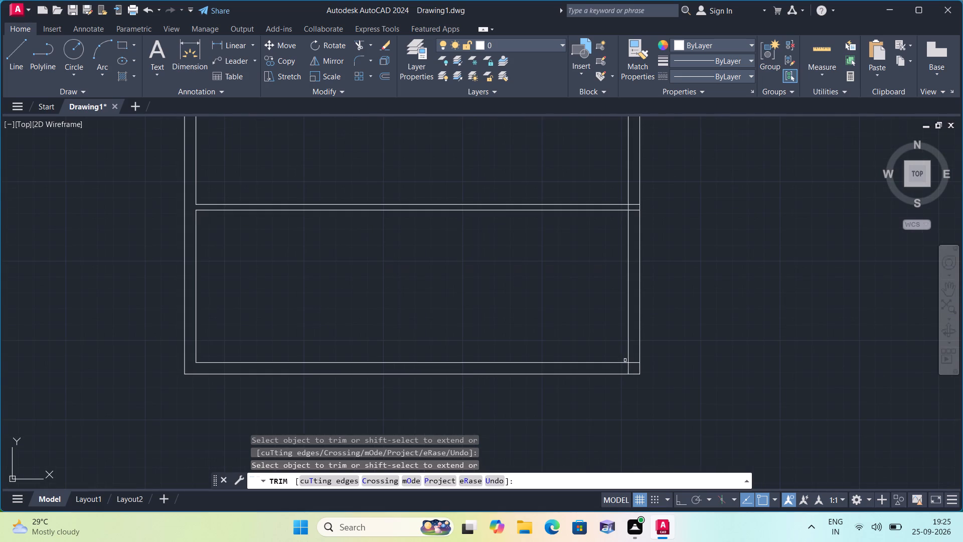
scroll(630, 366, "up", 2)
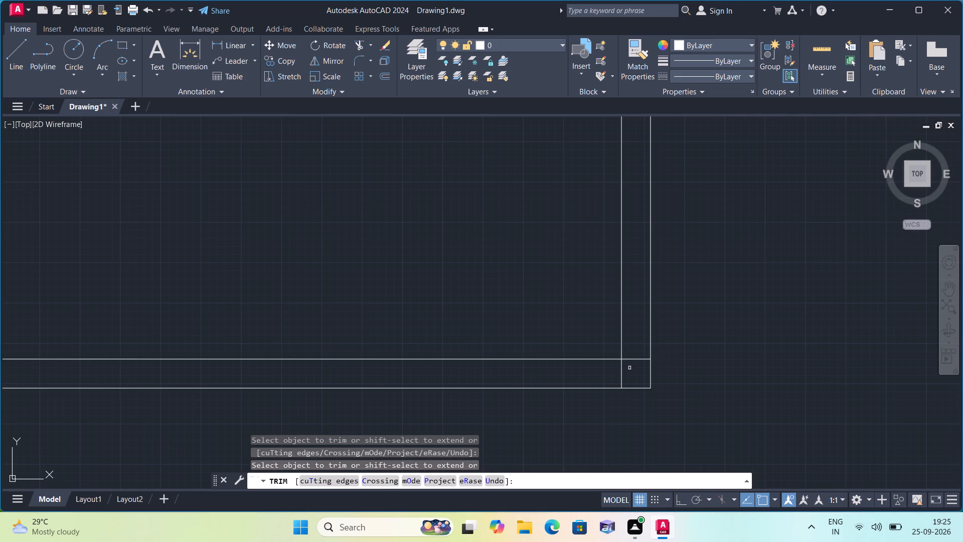
left_click(614, 371)
left_click(636, 358)
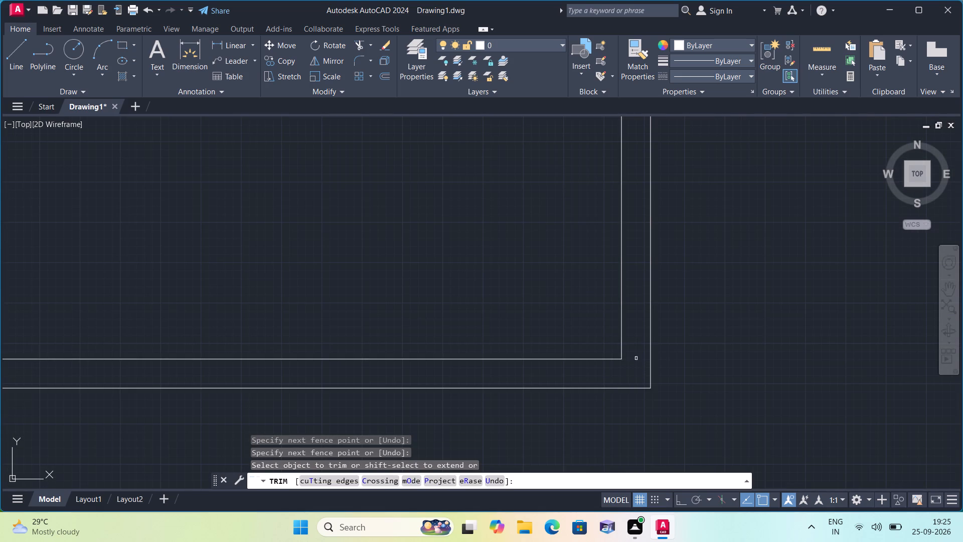
Trim the crossing segments where the lowest horizontal partition meets the right outer wall, and finish trimming.
scroll(572, 314, "down", 2)
middle_click_drag(508, 252, 514, 379)
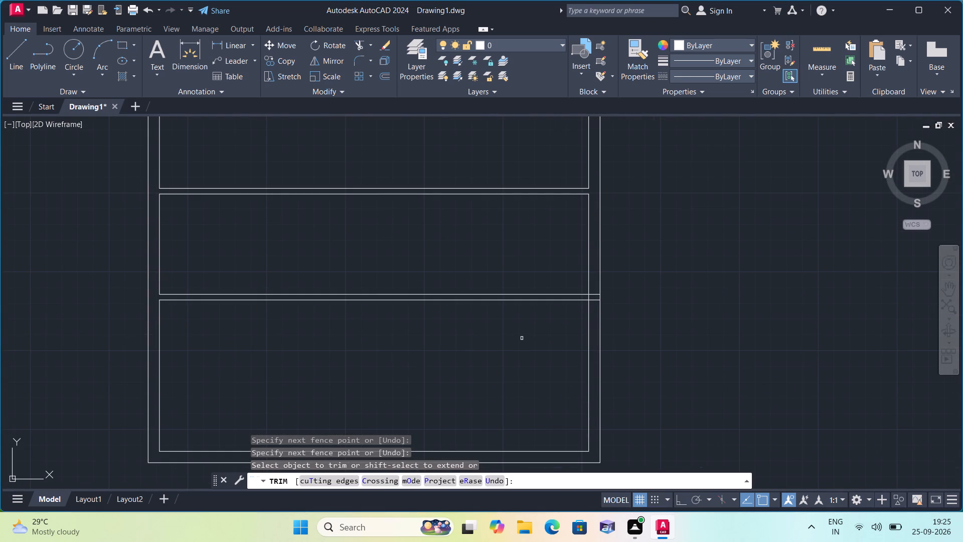
middle_click_drag(522, 338, 519, 363)
scroll(563, 325, "up", 2)
left_click(625, 331)
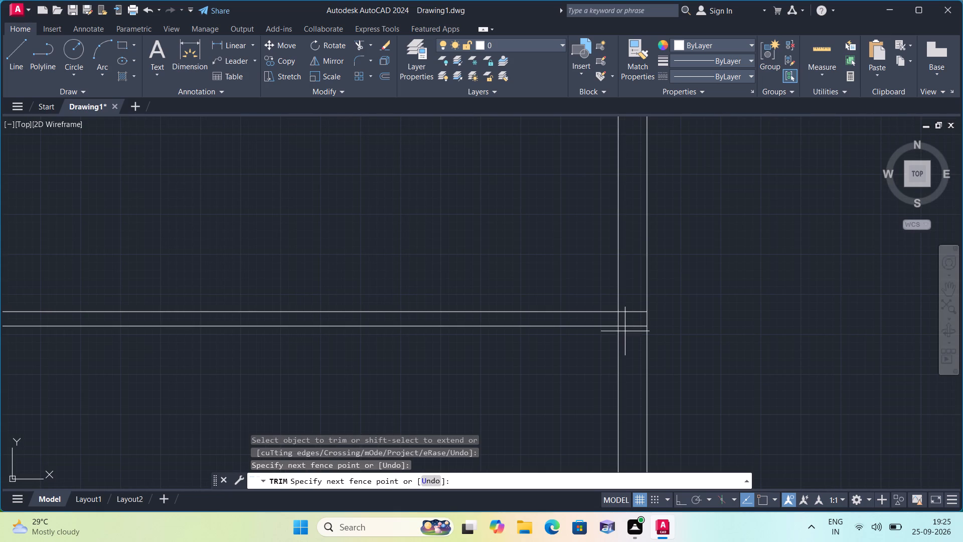
left_click(629, 290)
scroll(630, 292, "down", 3)
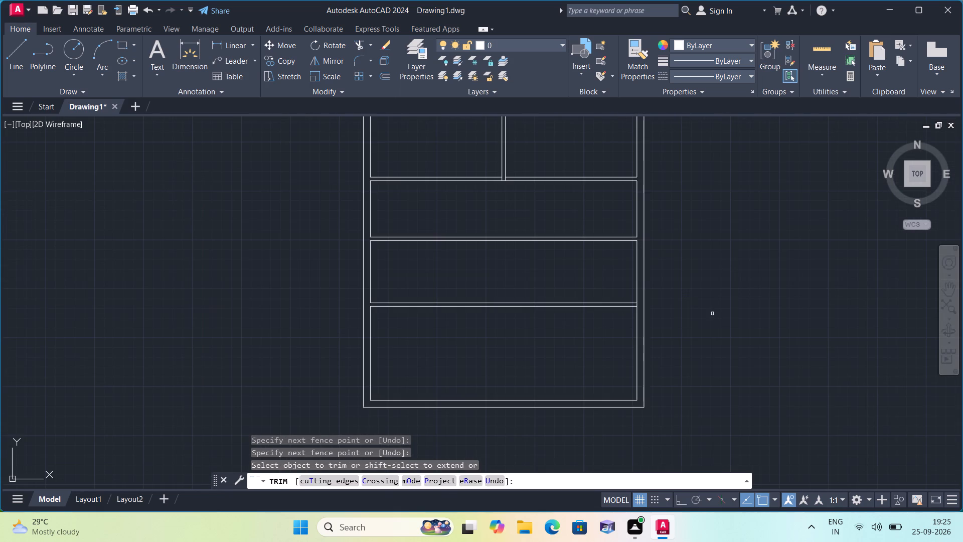
key("space")
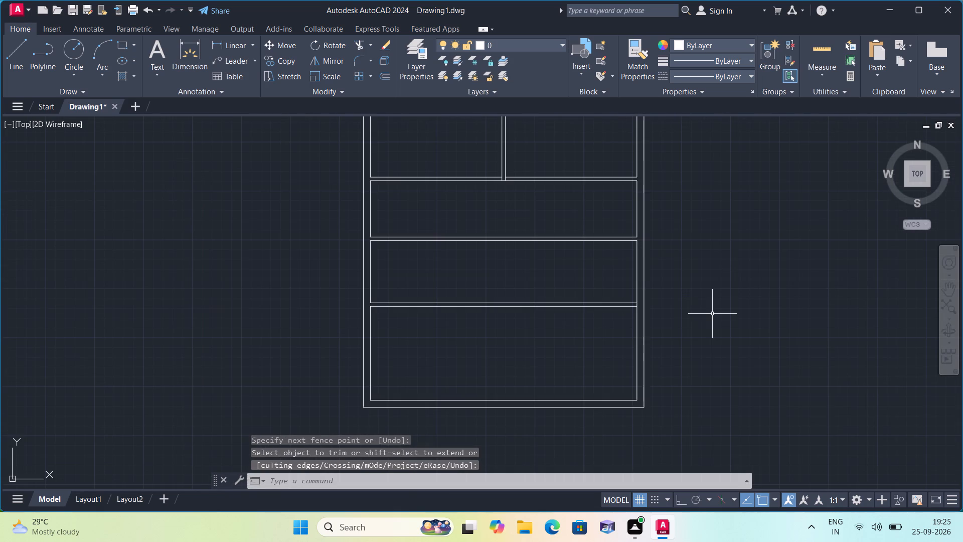
Offset the left and right inner wall lines of the room row below the upper rooms 8' inward.
type("offset")
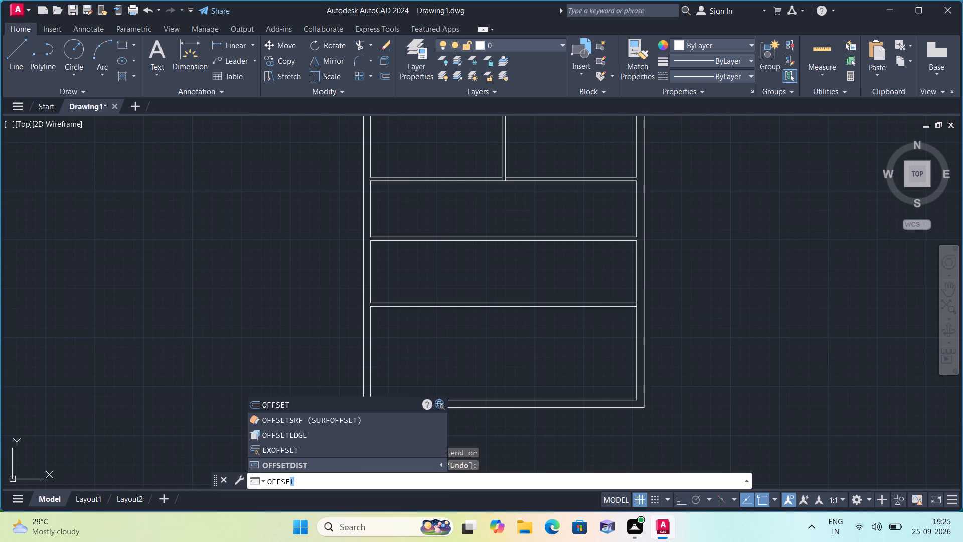
key("space")
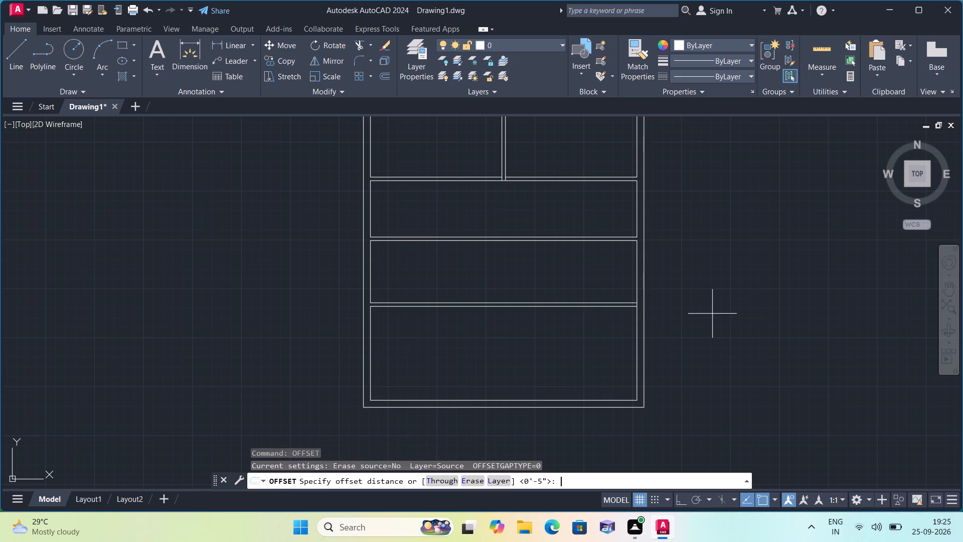
type("8'")
key("space")
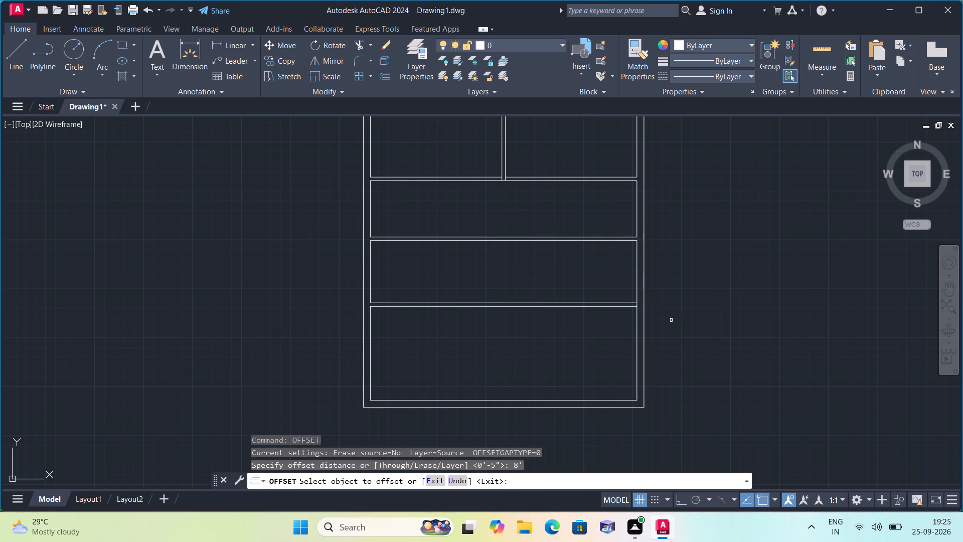
middle_click_drag(407, 216, 410, 271)
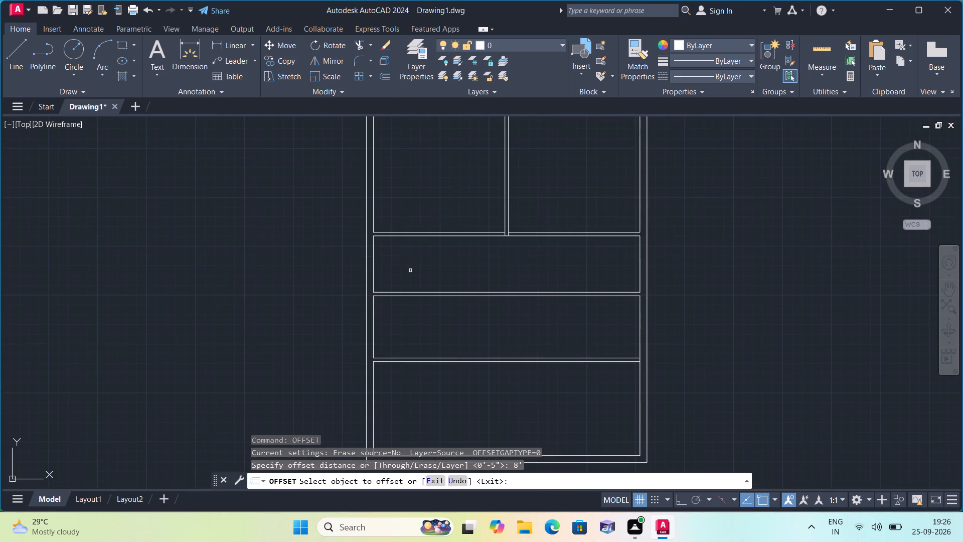
left_click(374, 249)
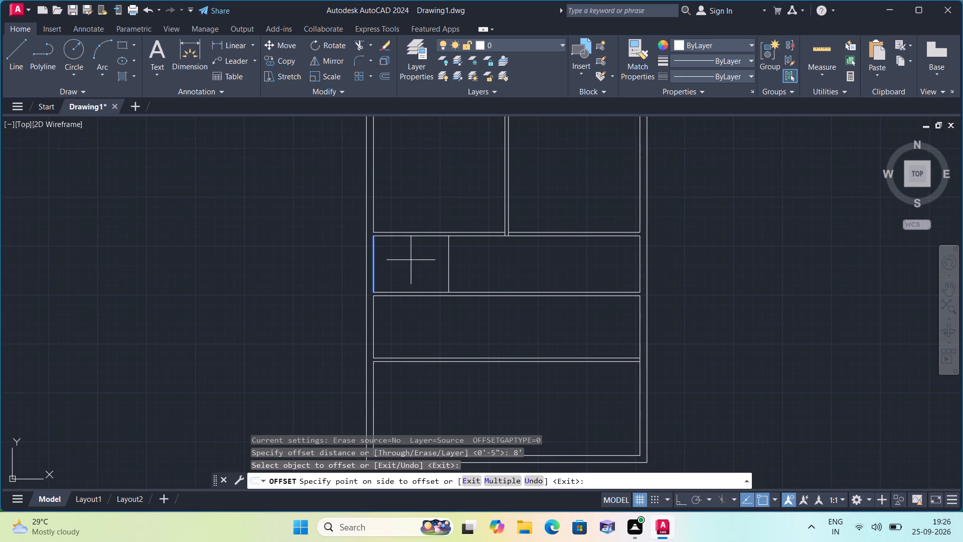
left_click(433, 264)
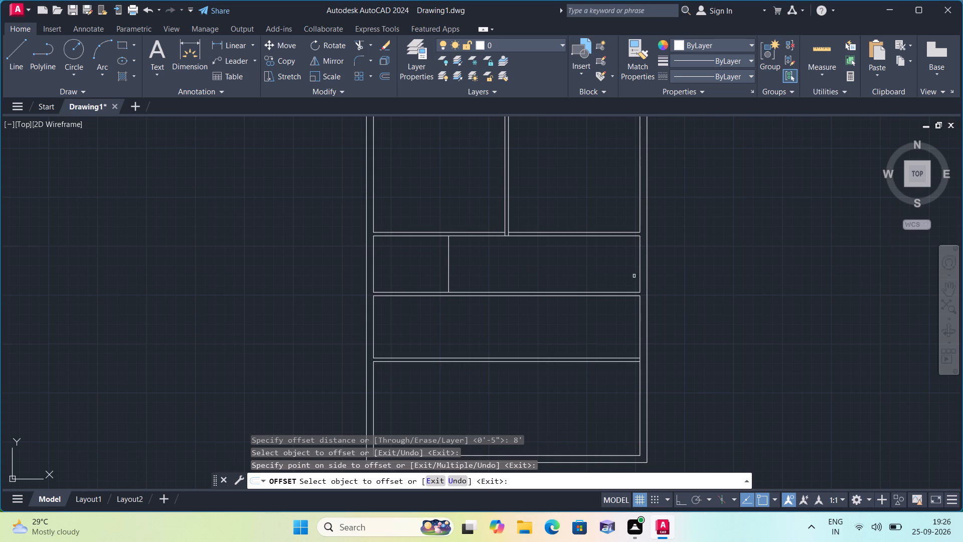
left_click(641, 275)
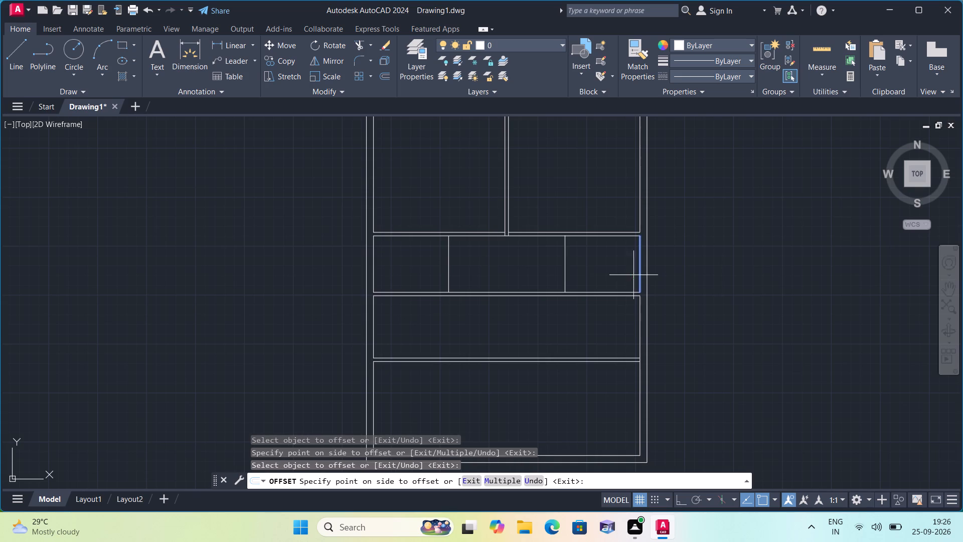
left_click(596, 276)
key("space")
Offset both new vertical lines 4.5" toward the middle room to give the two partitions their thickness.
key("space")
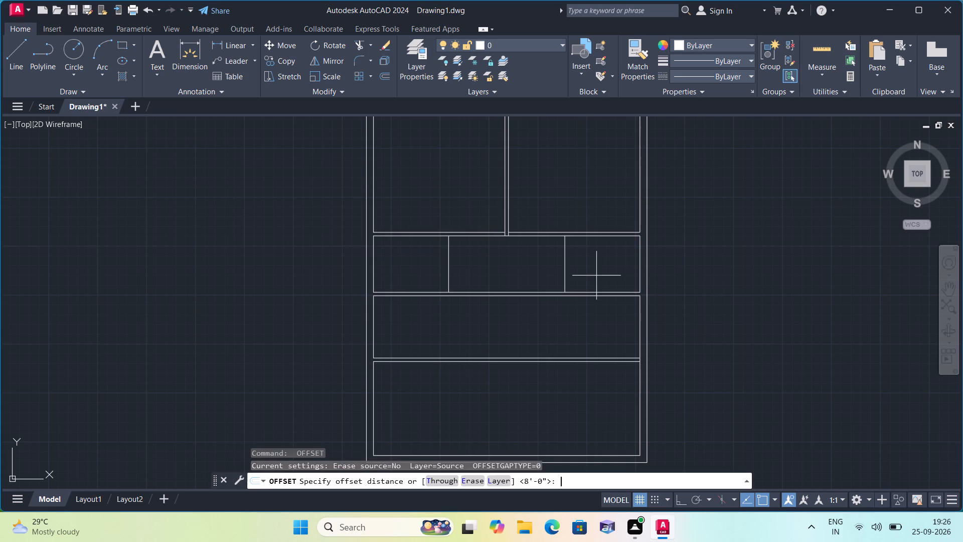
type("4.5\"")
key("space")
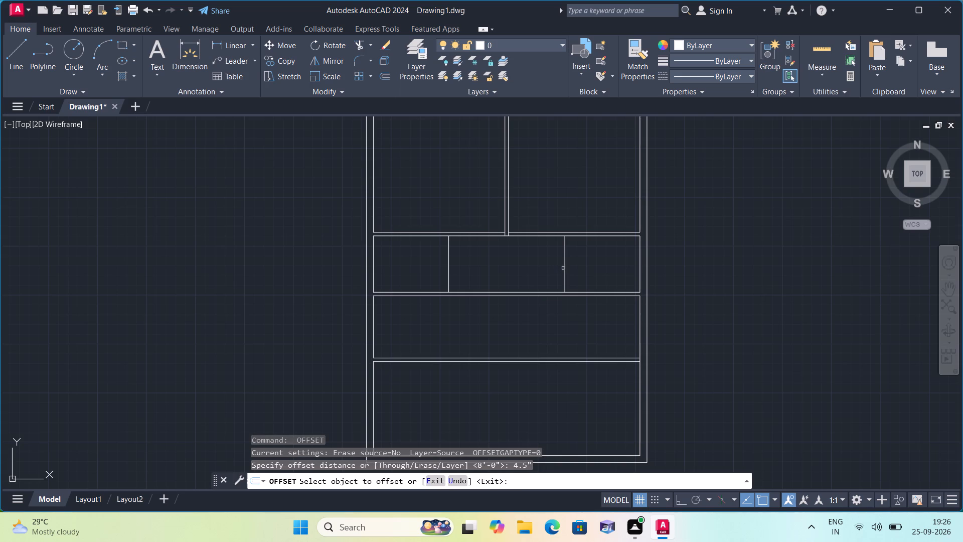
left_click(564, 270)
left_click(525, 268)
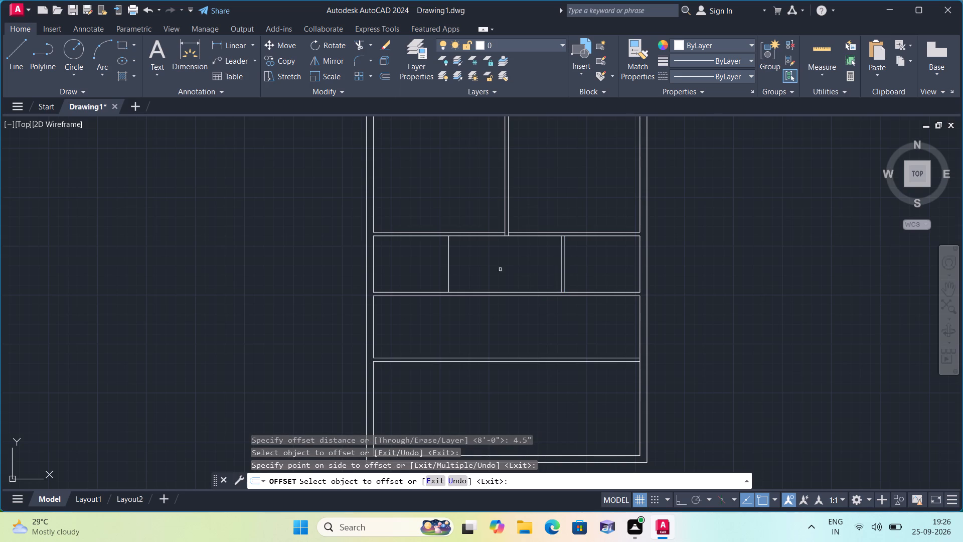
left_click(448, 262)
left_click(498, 275)
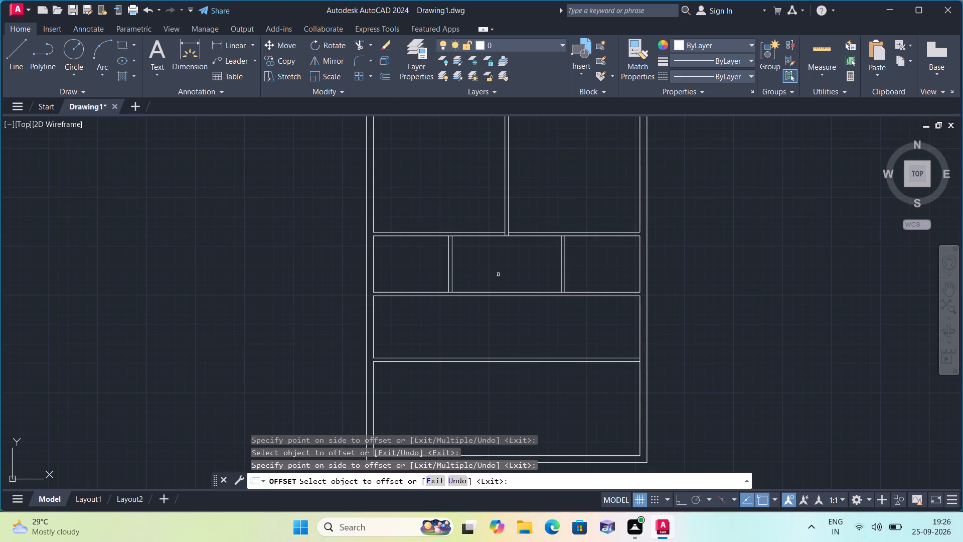
key("space")
key("Escape")
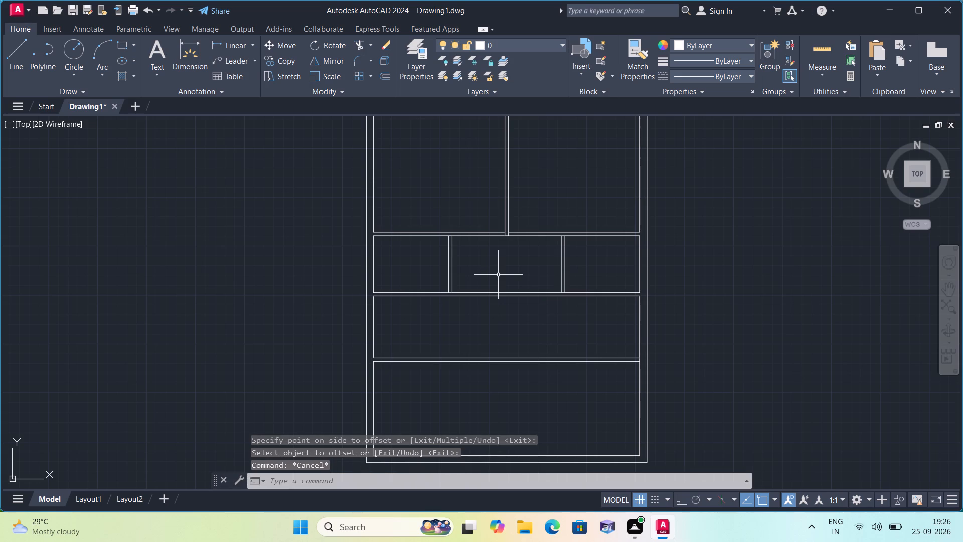
Trim the wall line segments between the faces of the middle row's left partition at its upper and lower junctions.
type("trim")
key("space")
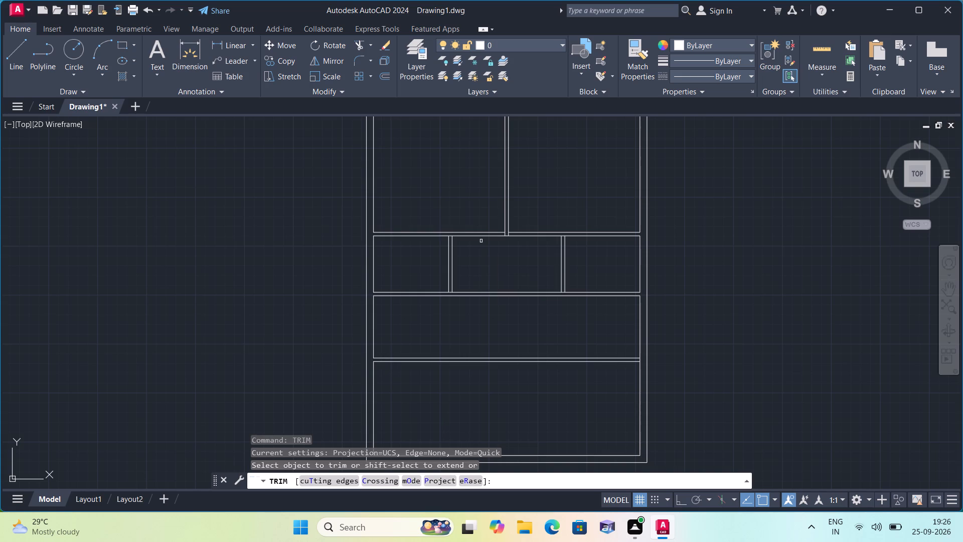
scroll(451, 233, "up", 3)
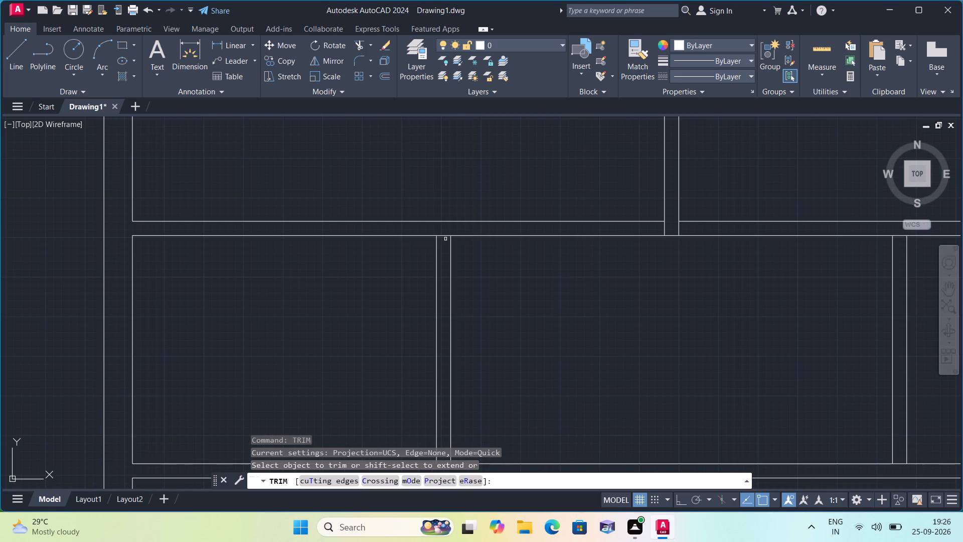
left_click(444, 236)
scroll(444, 236, "down", 2)
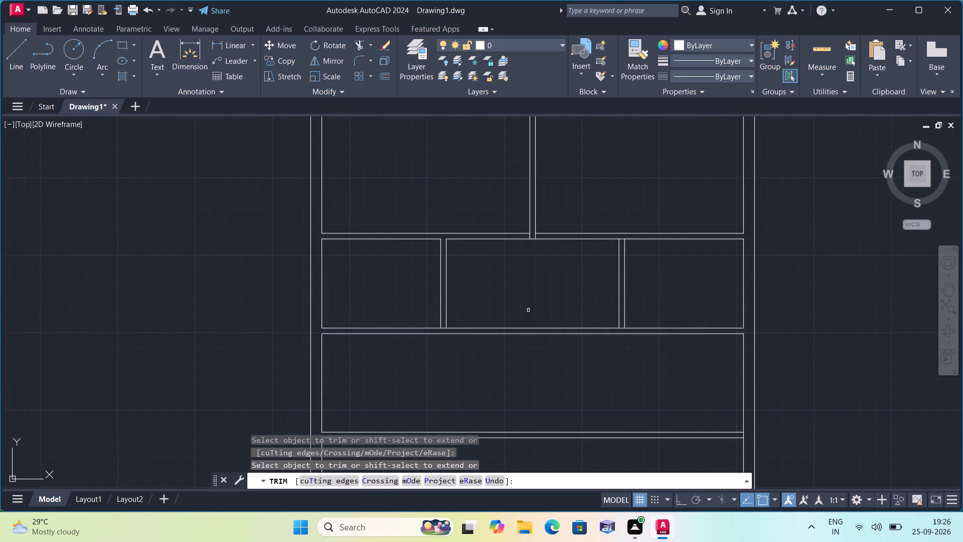
middle_click_drag(528, 310, 504, 243)
scroll(417, 270, "up", 2)
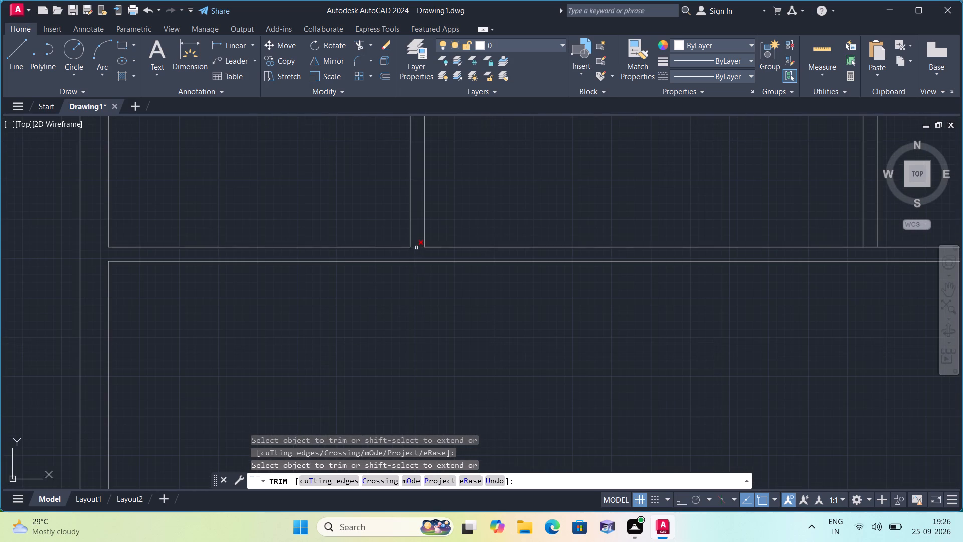
left_click(416, 247)
scroll(424, 256, "down", 2)
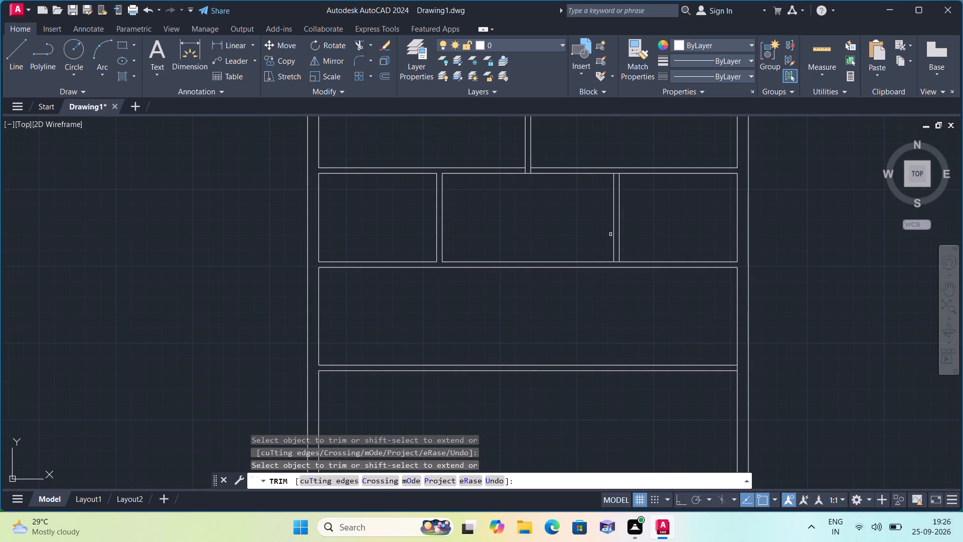
Trim the wall line segments between the faces of the middle row's right partition at both junctions, and finish trimming.
middle_click_drag(594, 232, 544, 296)
scroll(562, 250, "up", 3)
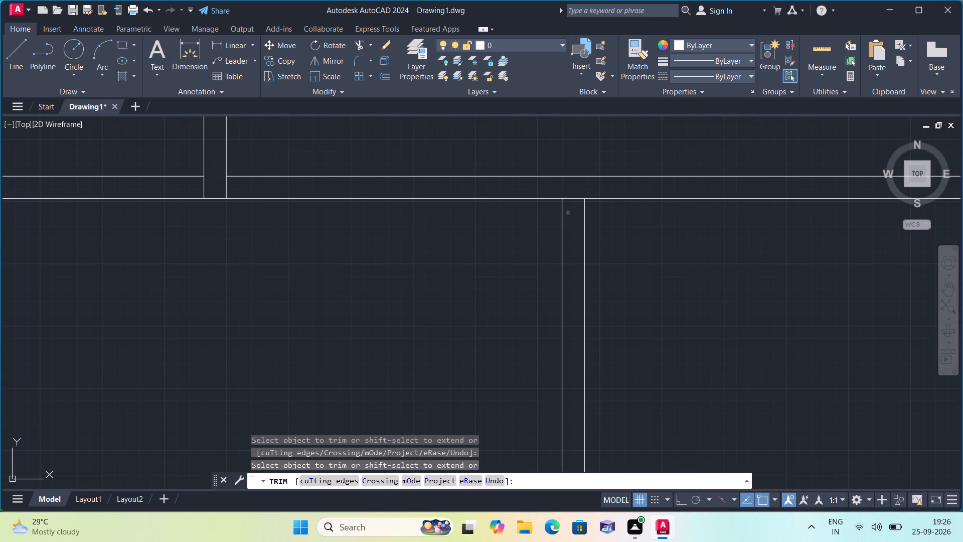
left_click(570, 198)
scroll(570, 198, "down", 2)
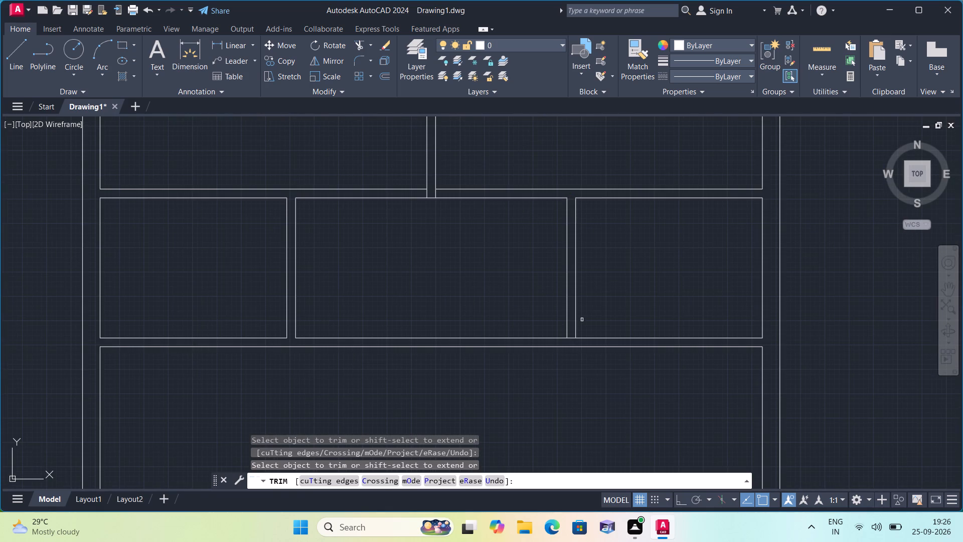
scroll(583, 329, "up", 2)
left_click(552, 351)
scroll(444, 293, "down", 1)
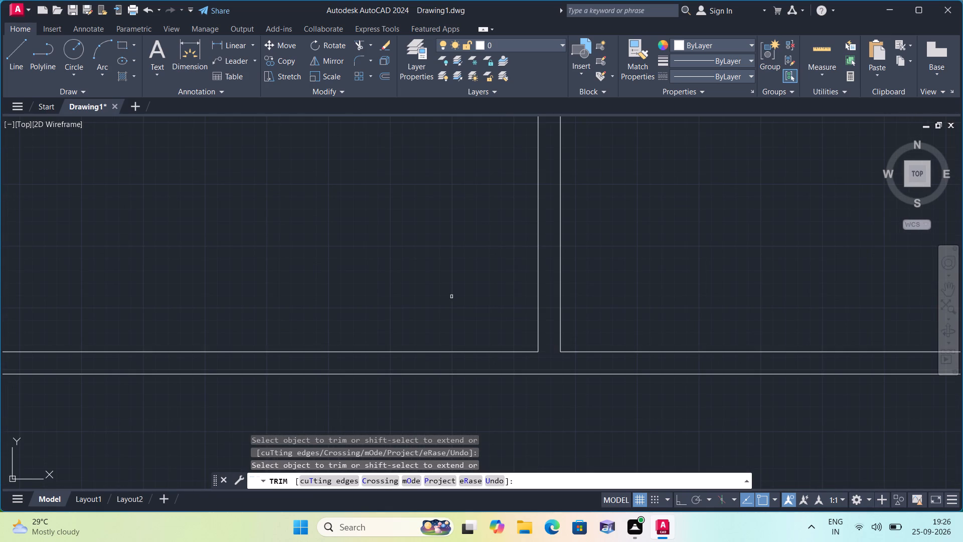
scroll(398, 265, "down", 1)
middle_click_drag(398, 265, 459, 308)
scroll(458, 303, "down", 1)
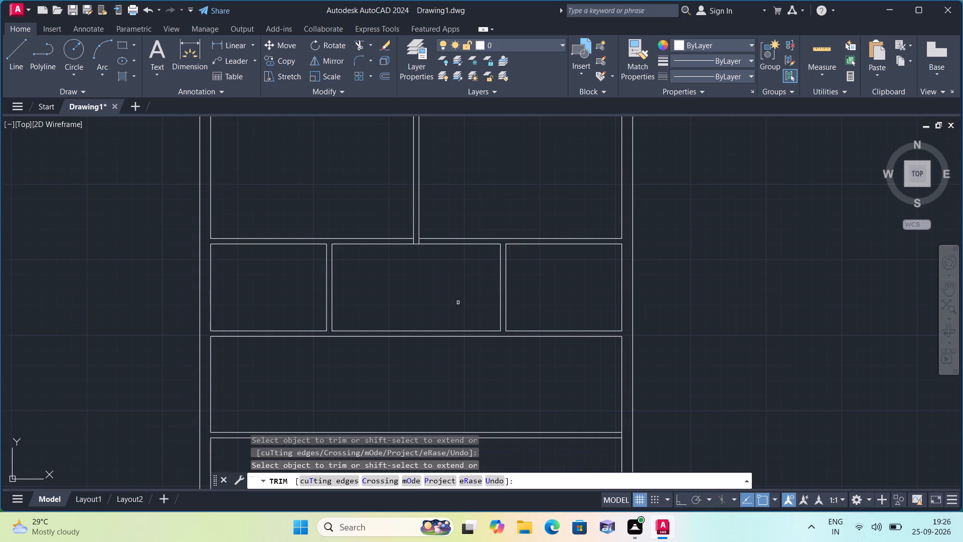
key("space")
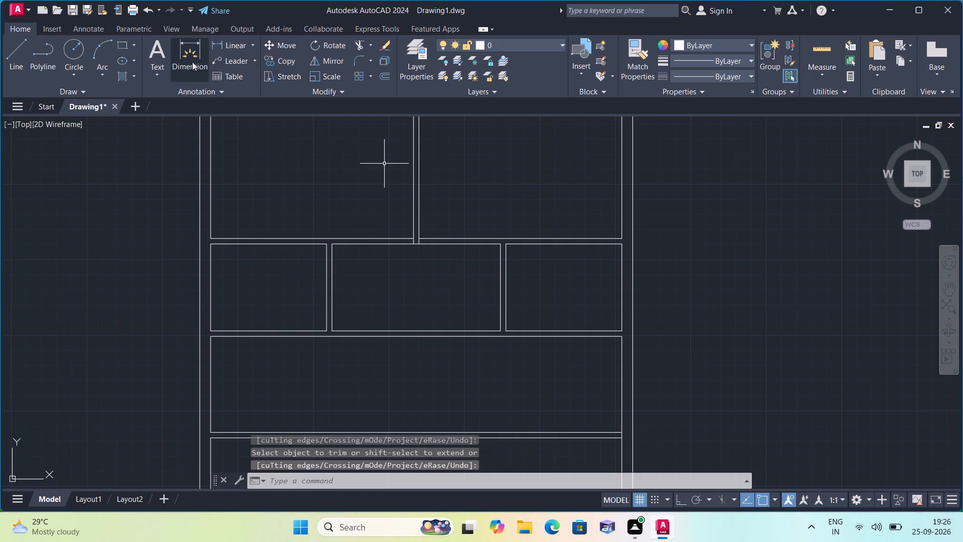
Add a linear dimension for the plan's overall width between the top outer corners, placed above the top wall.
left_click(256, 46)
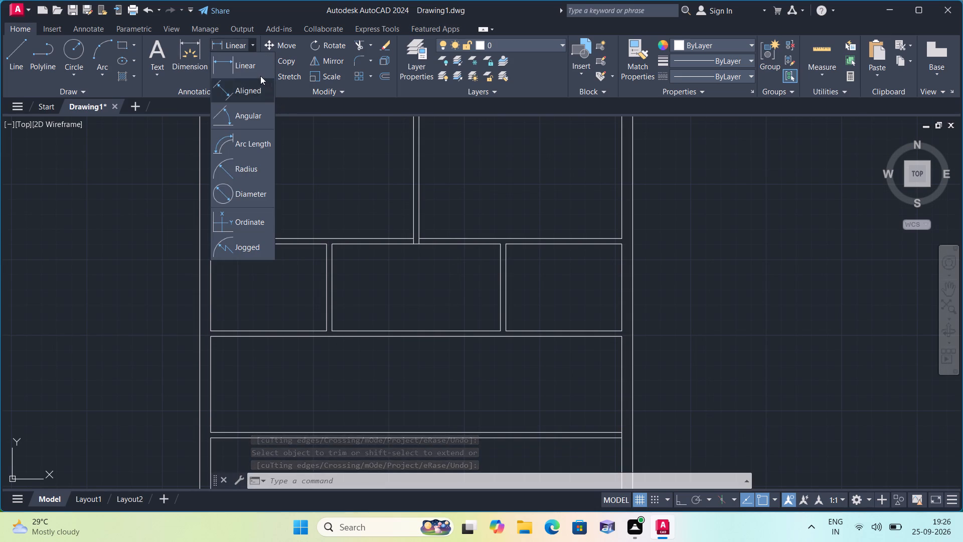
left_click_drag(246, 64, 263, 90)
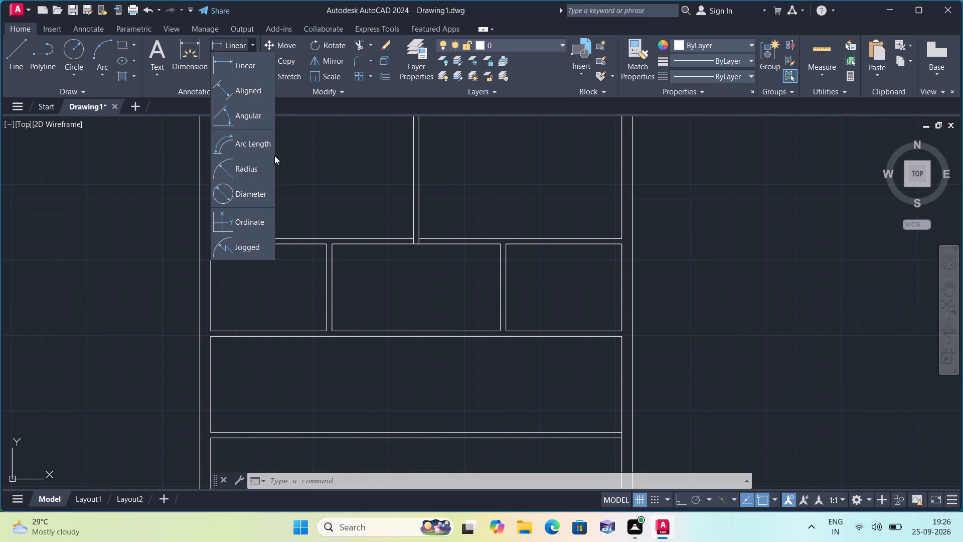
left_click(243, 62)
middle_click_drag(317, 214, 398, 458)
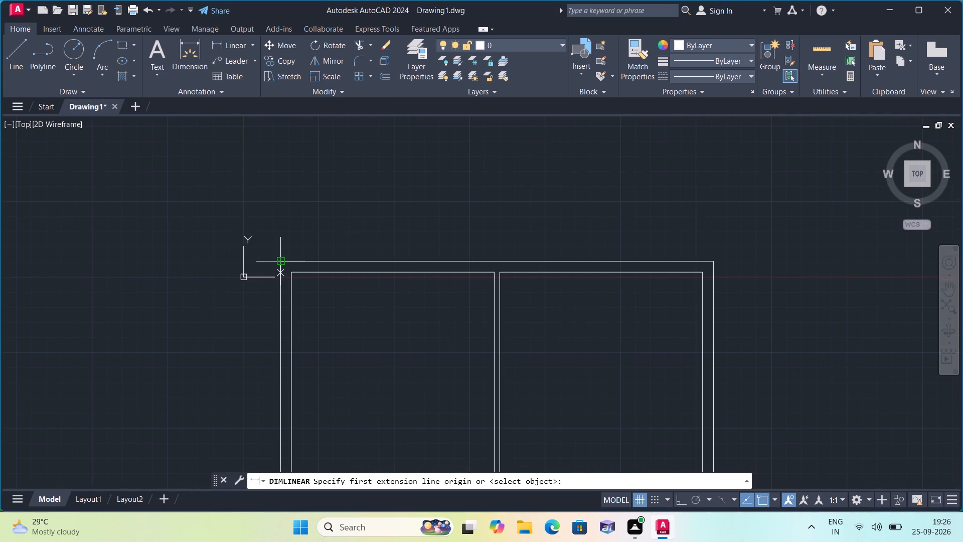
left_click(279, 261)
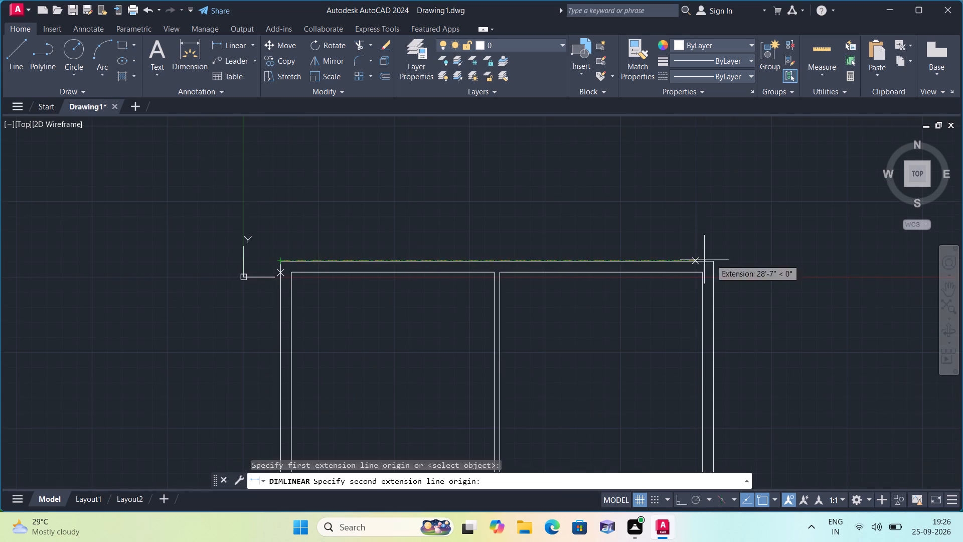
left_click(714, 259)
left_click(677, 206)
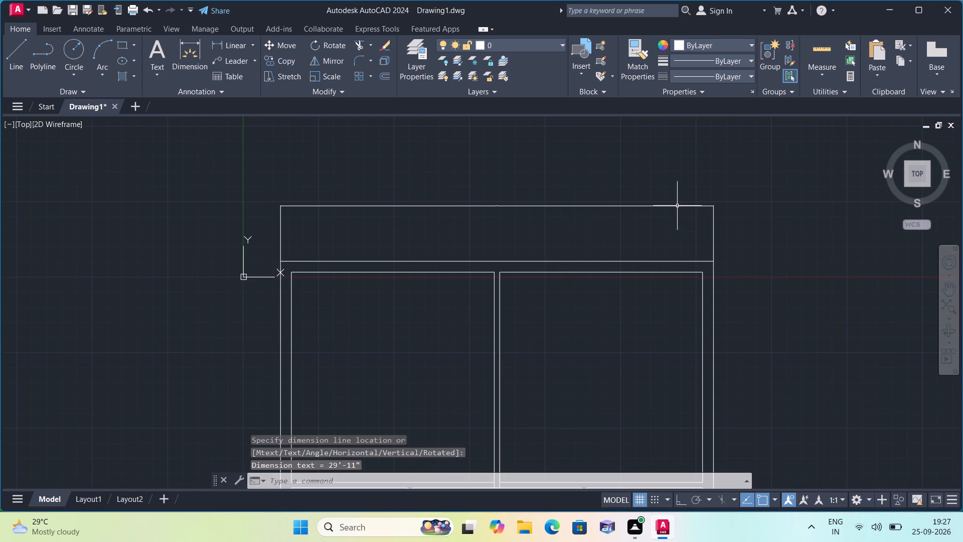
Add a linear dimension for the plan's overall height between the left outer corners, placed outside the left wall.
left_click(251, 49)
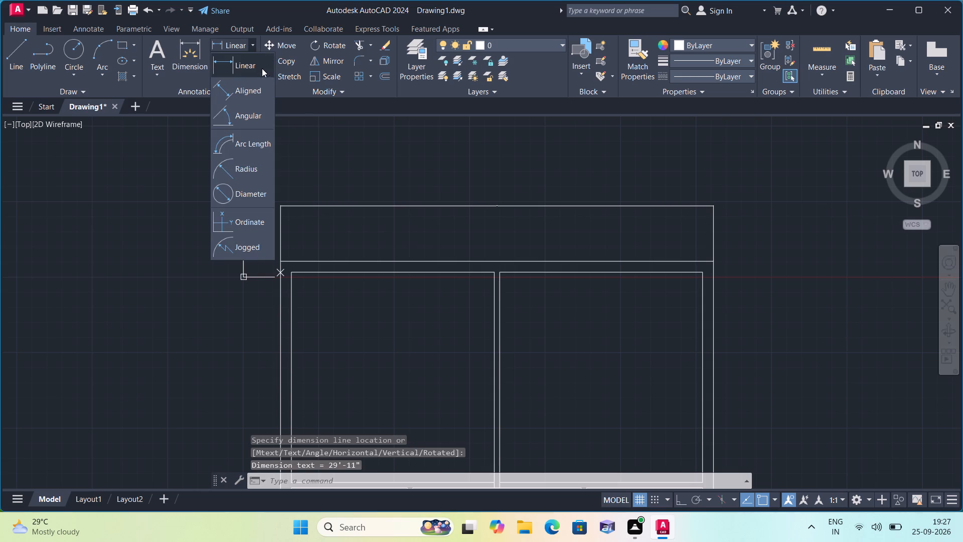
left_click(261, 65)
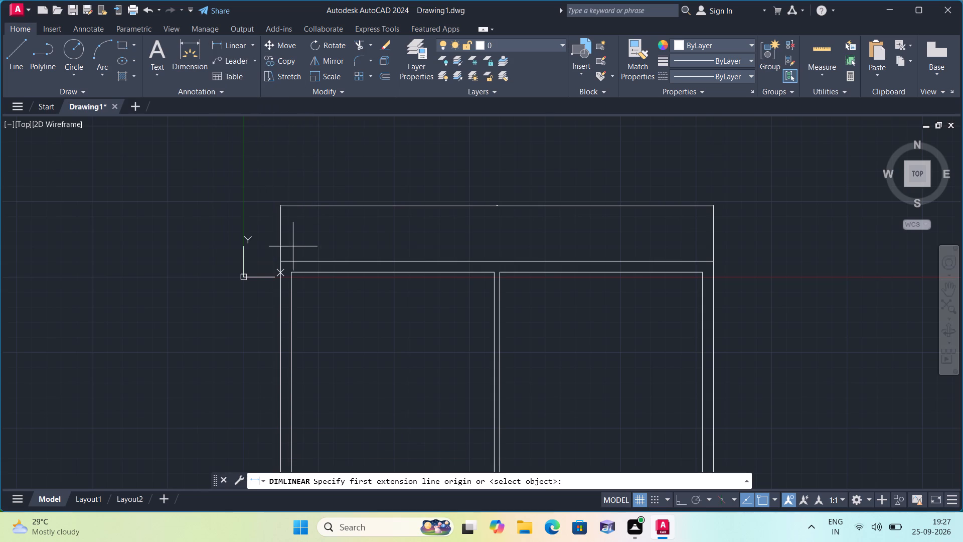
left_click(277, 259)
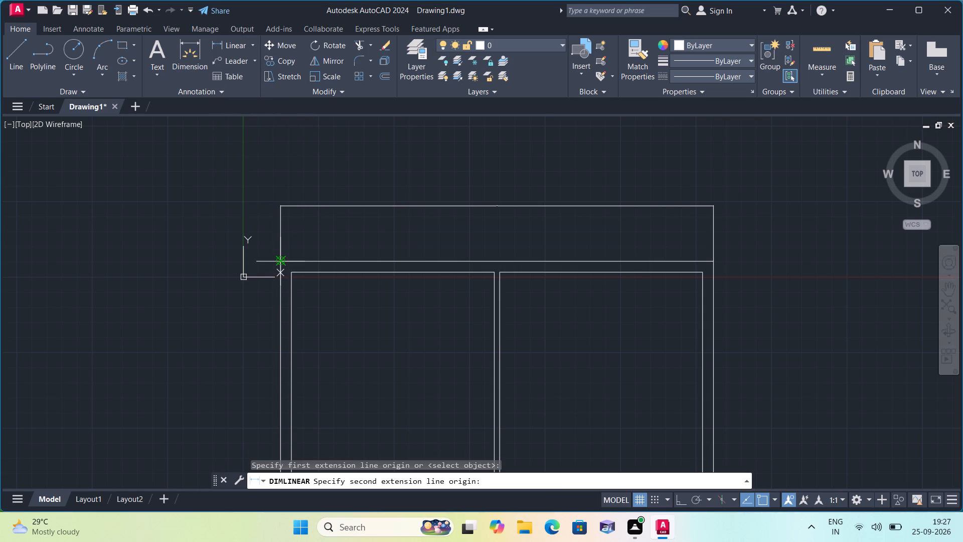
scroll(278, 265, "down", 1)
middle_click_drag(334, 378, 357, 229)
scroll(327, 343, "down", 1)
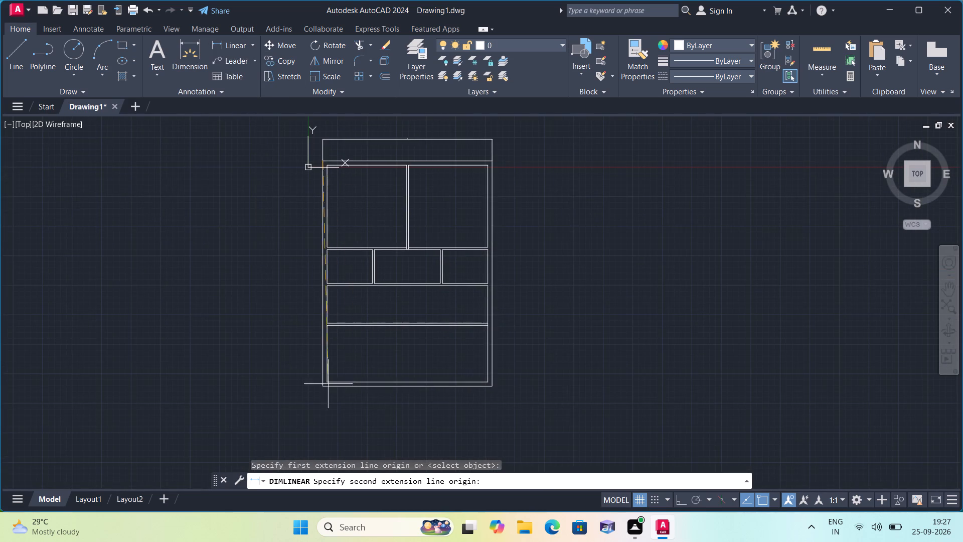
scroll(315, 396, "up", 2)
left_click(330, 373)
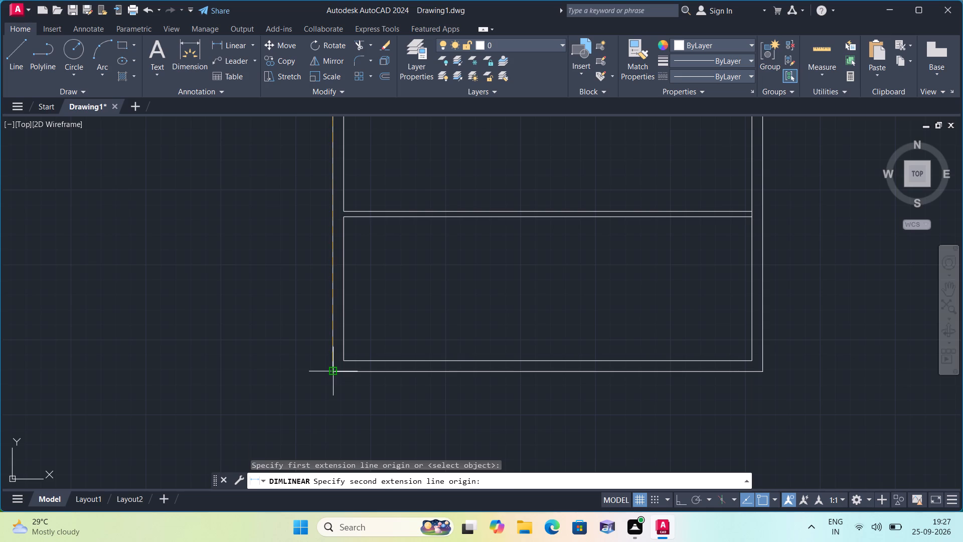
left_click(291, 373)
scroll(291, 373, "down", 2)
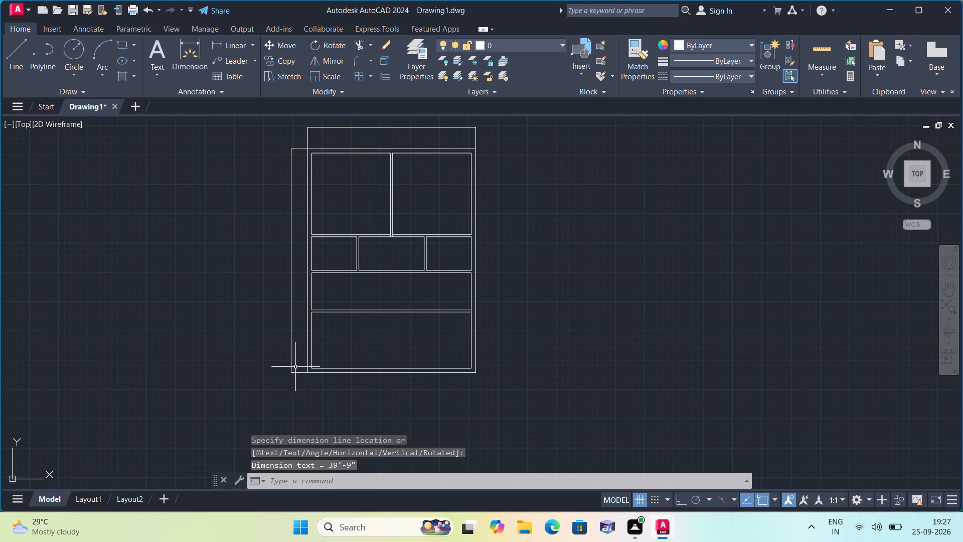
Select the vertical dimension and all similar dimensions, set their text height to 6", and clear the selection.
middle_click_drag(251, 324, 261, 388)
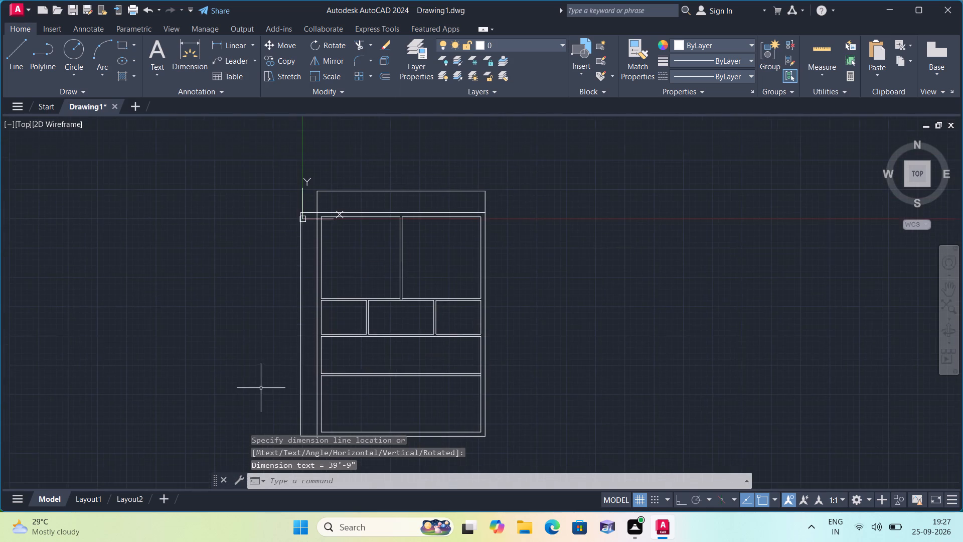
scroll(278, 383, "up", 1)
left_click(318, 402)
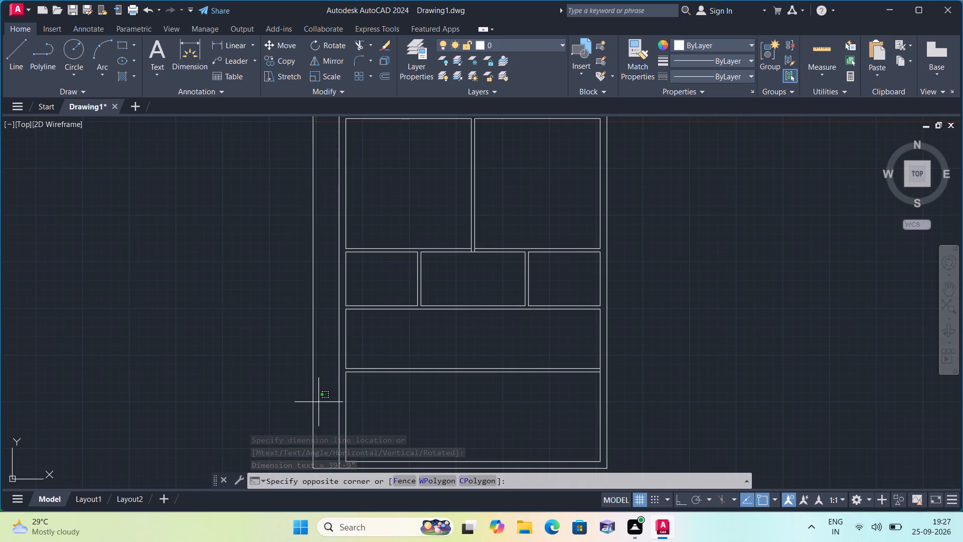
left_click(278, 377)
right_click(241, 346)
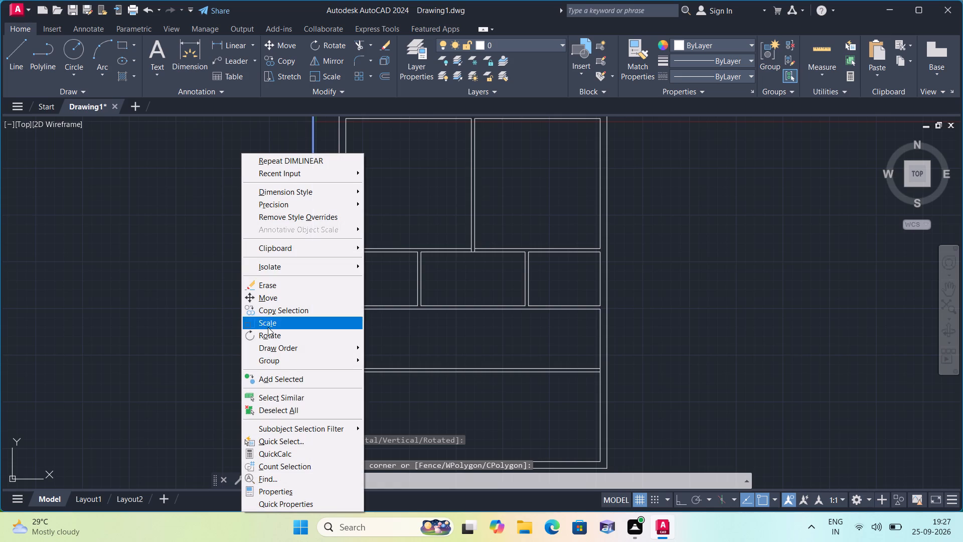
left_click(290, 402)
right_click(282, 388)
left_click(291, 368)
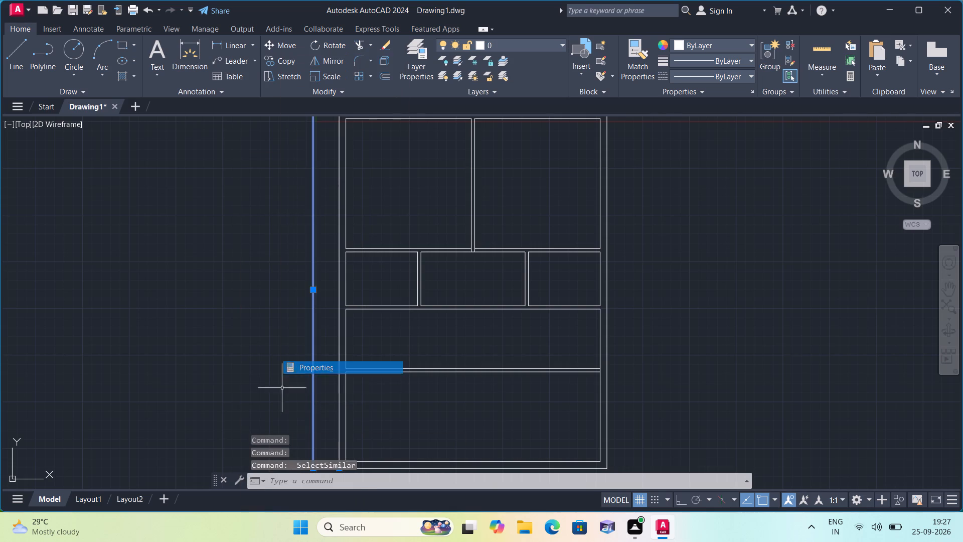
scroll(73, 259, "down", 5)
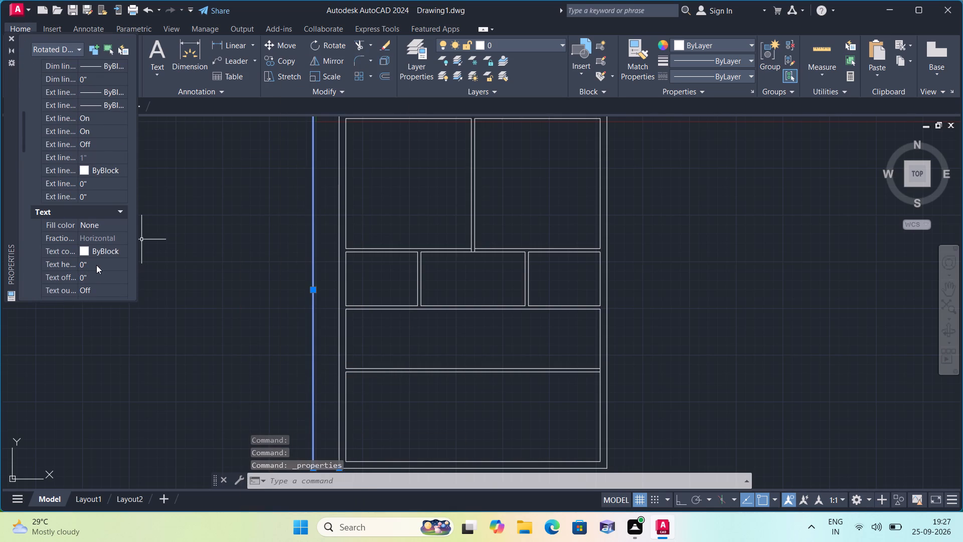
left_click(96, 265)
key("BackSpace")
type("6\"")
left_click(188, 358)
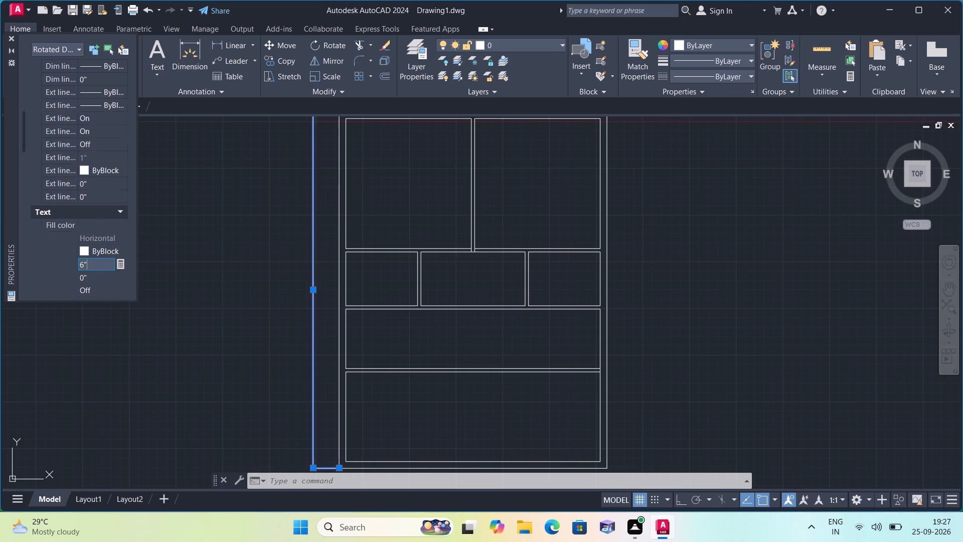
left_click(12, 38)
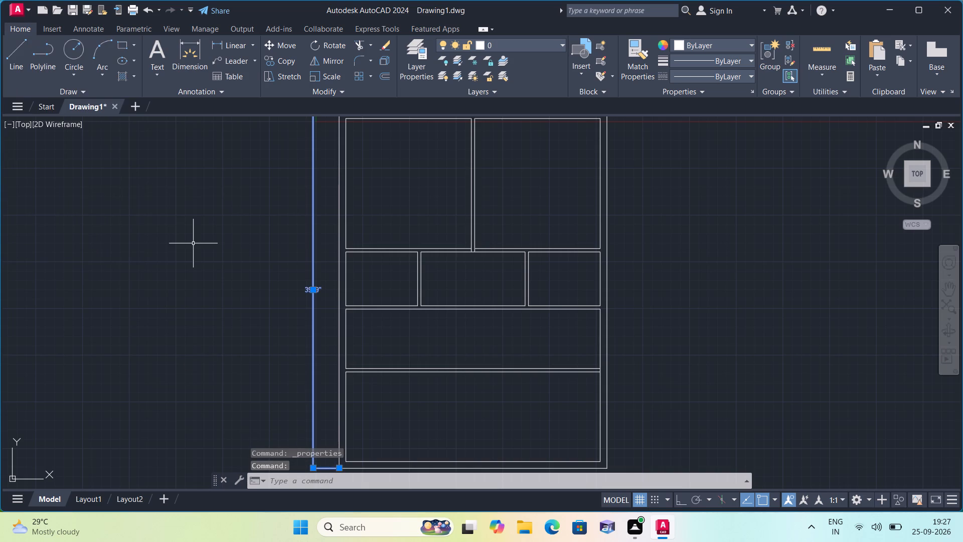
key("Escape")
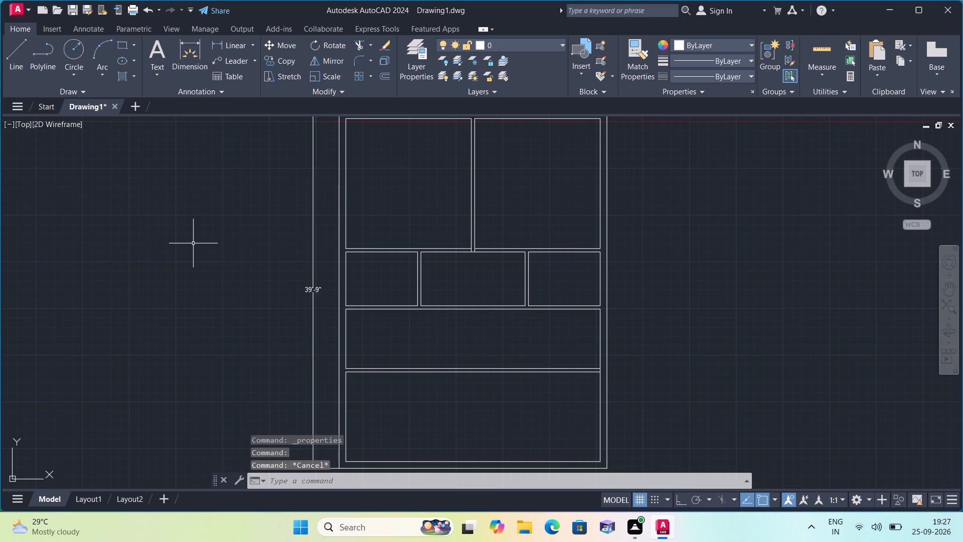
Replace the text of the overall width dimension above the top wall with 30'.
middle_click_drag(526, 327, 525, 386)
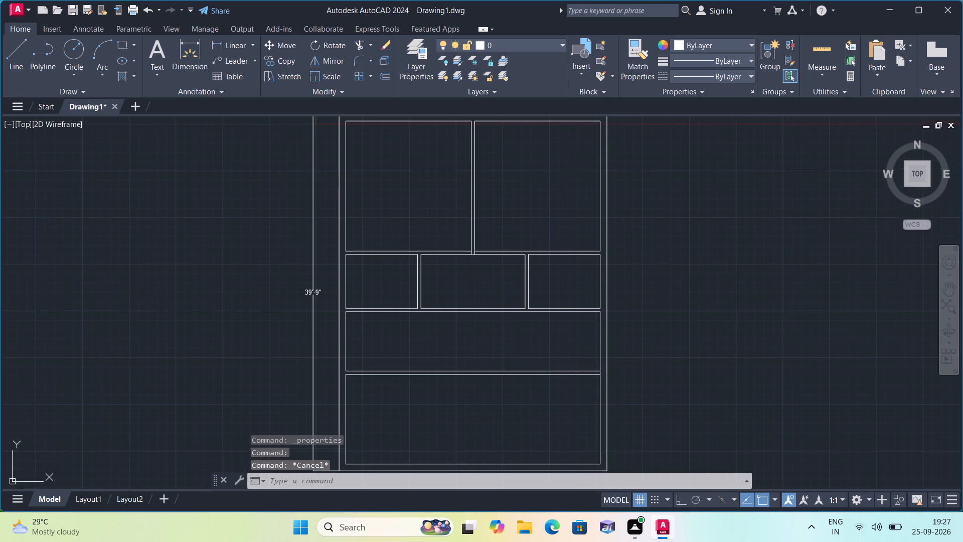
middle_click_drag(525, 386, 533, 420)
scroll(479, 177, "up", 2)
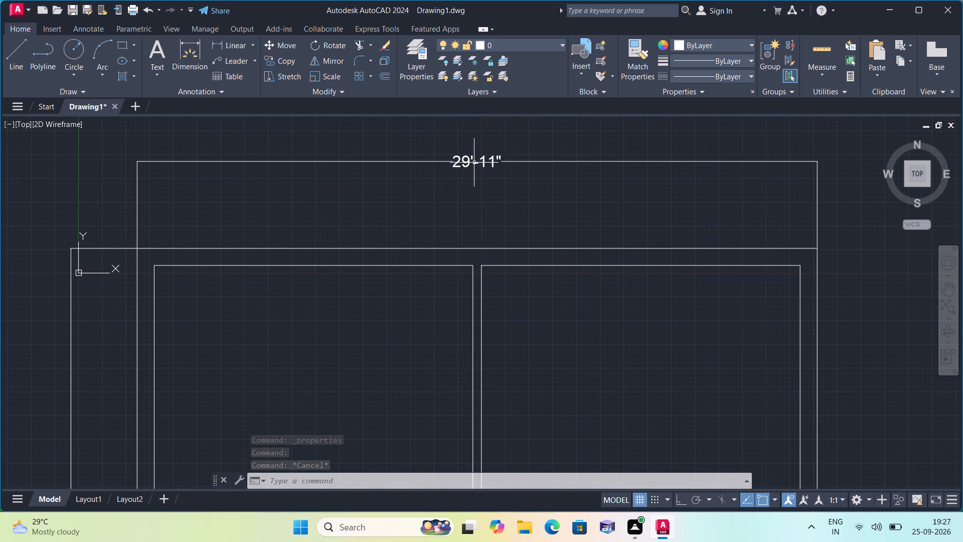
triple_click(472, 161)
key("BackSpace")
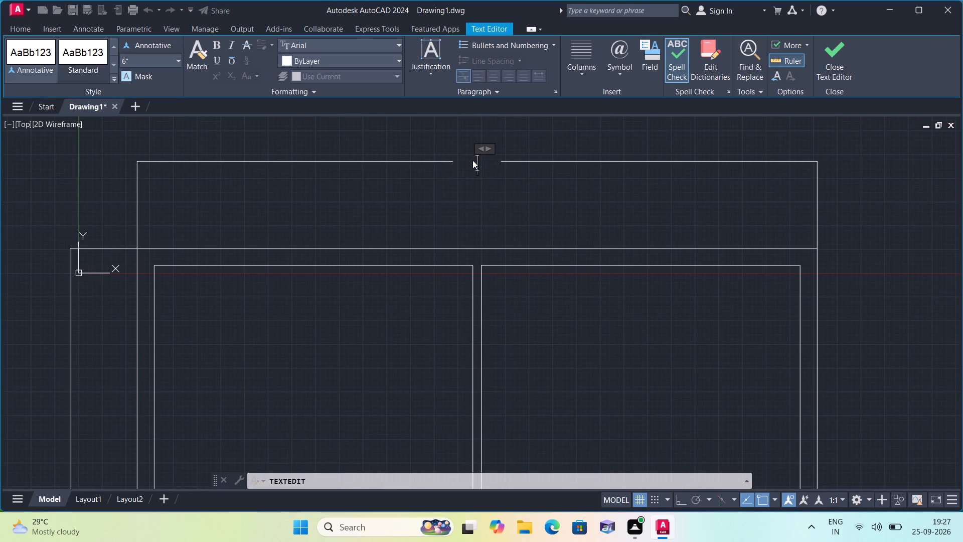
type("30'")
Replace the text of the overall height dimension outside the left wall with 40' and finish text editing.
scroll(472, 168, "down", 1)
middle_click_drag(414, 304, 448, 190)
scroll(410, 253, "down", 1)
scroll(291, 362, "up", 1)
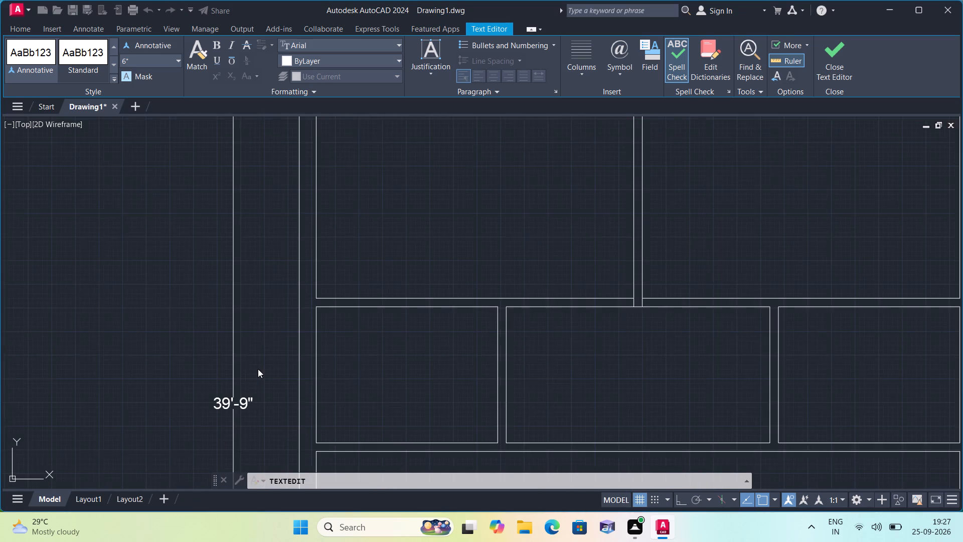
middle_click_drag(244, 394, 294, 293)
triple_click(289, 302)
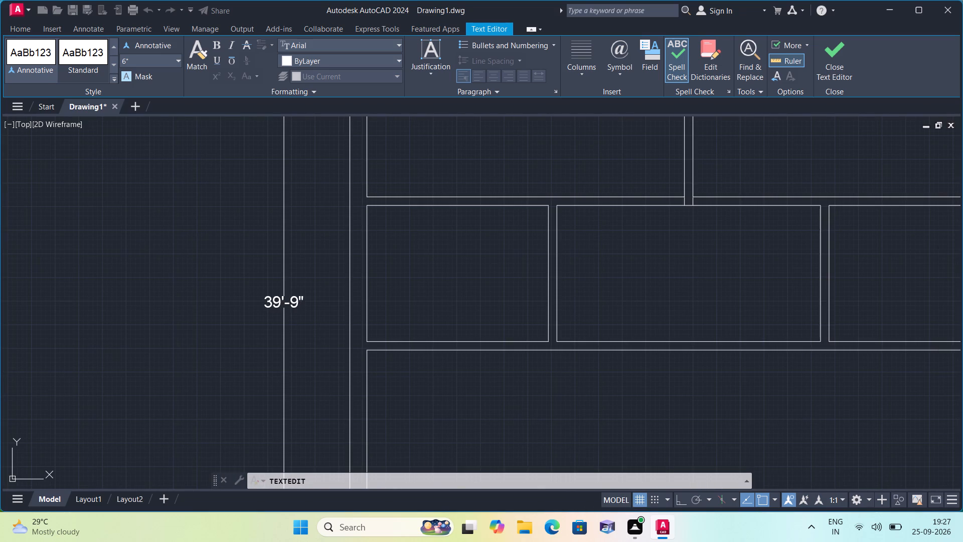
left_click(289, 302)
key("BackSpace")
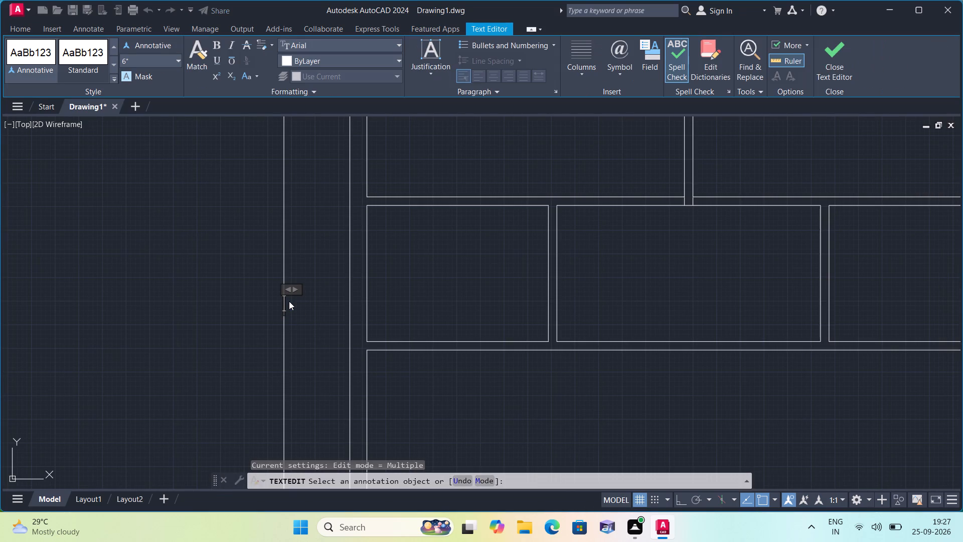
type("40'")
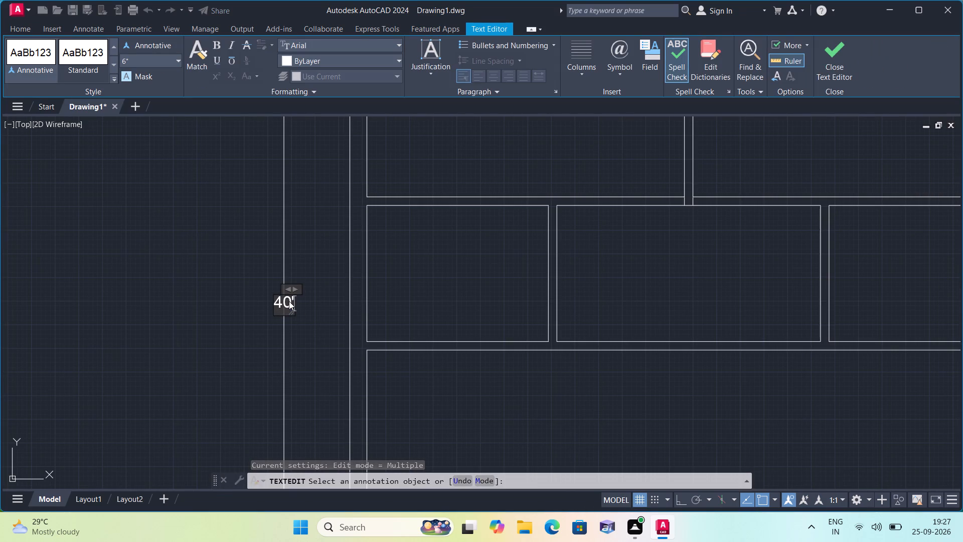
left_click(235, 371)
scroll(235, 371, "down", 2)
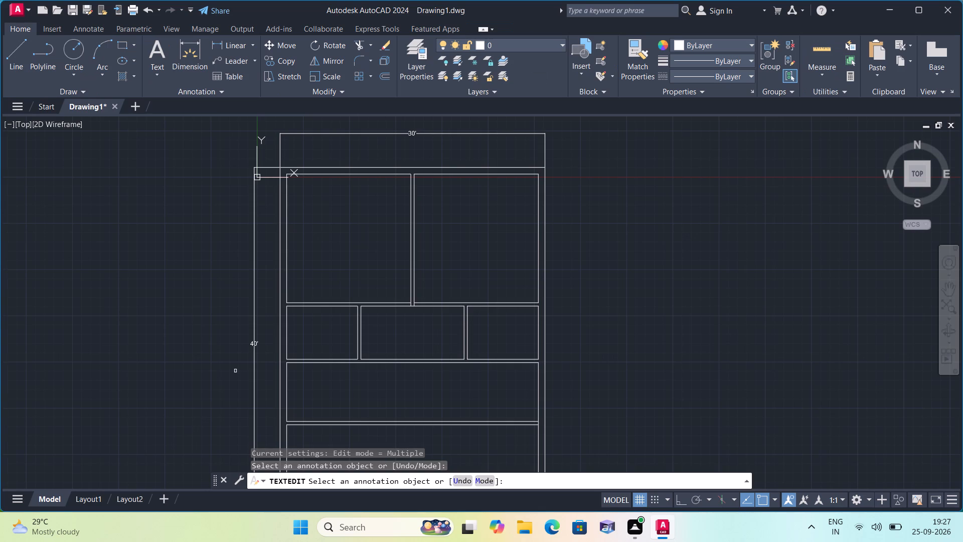
key("Escape")
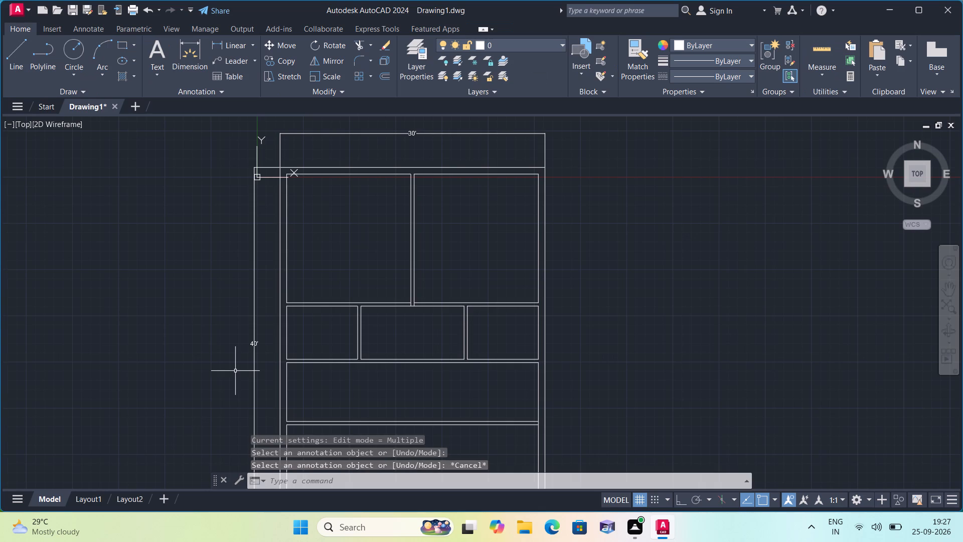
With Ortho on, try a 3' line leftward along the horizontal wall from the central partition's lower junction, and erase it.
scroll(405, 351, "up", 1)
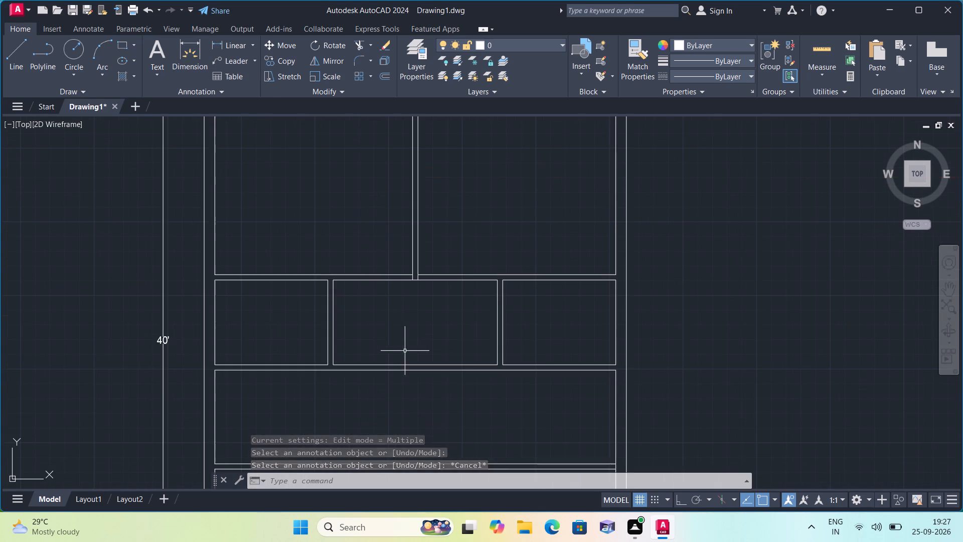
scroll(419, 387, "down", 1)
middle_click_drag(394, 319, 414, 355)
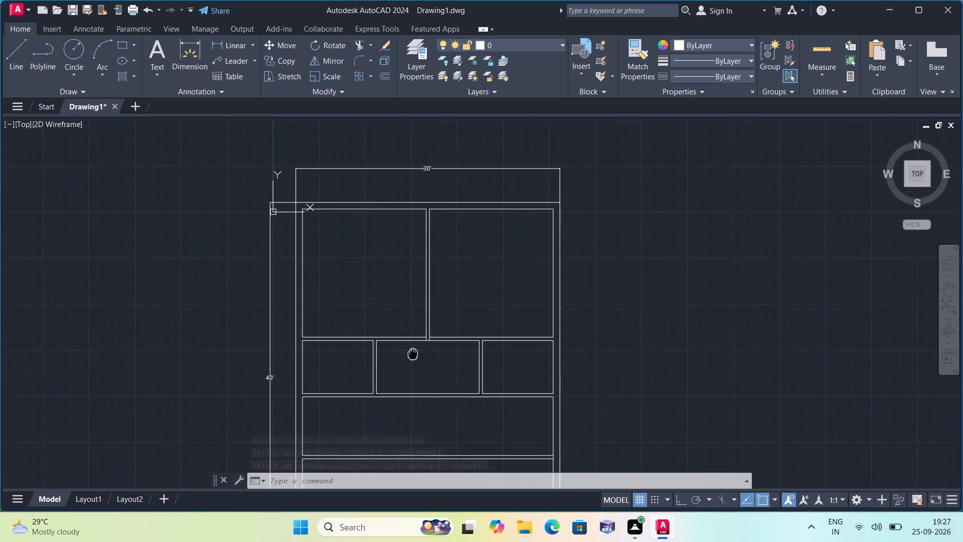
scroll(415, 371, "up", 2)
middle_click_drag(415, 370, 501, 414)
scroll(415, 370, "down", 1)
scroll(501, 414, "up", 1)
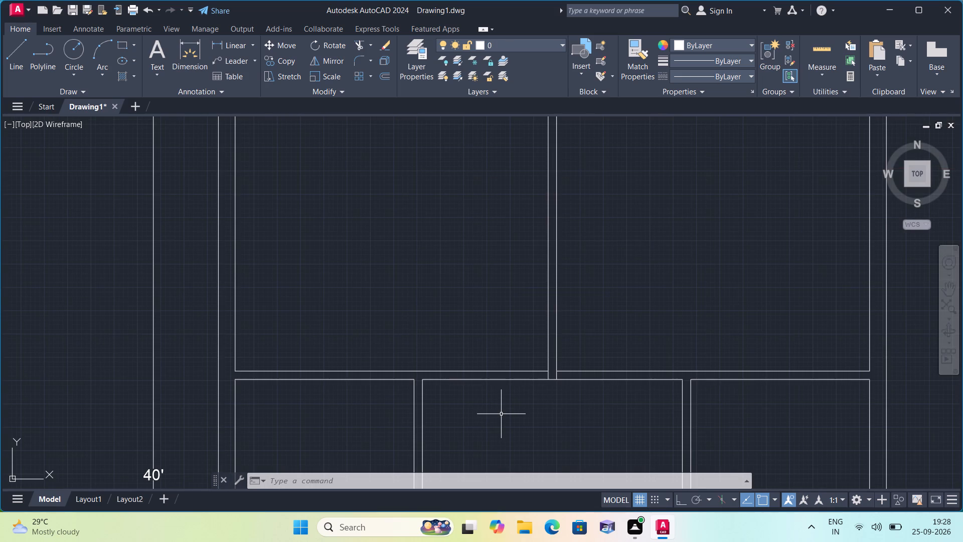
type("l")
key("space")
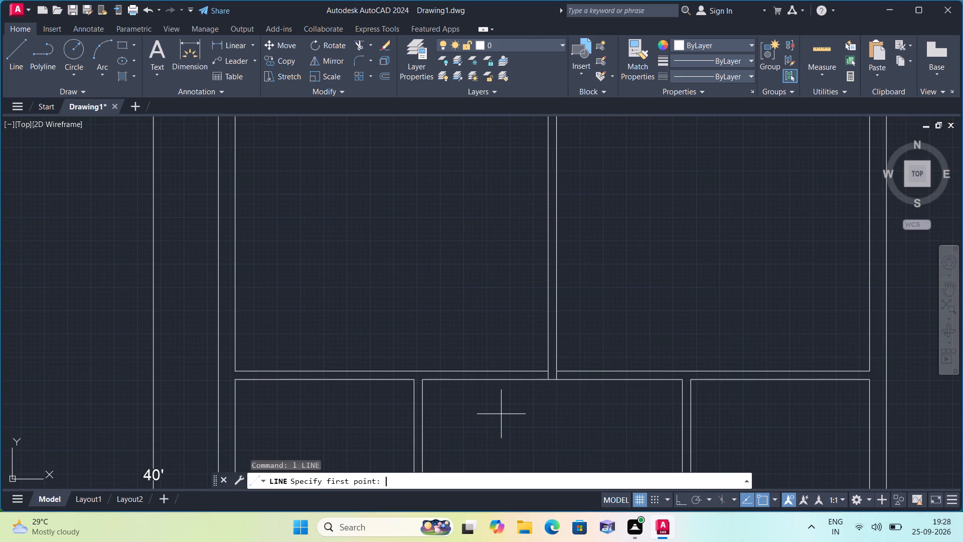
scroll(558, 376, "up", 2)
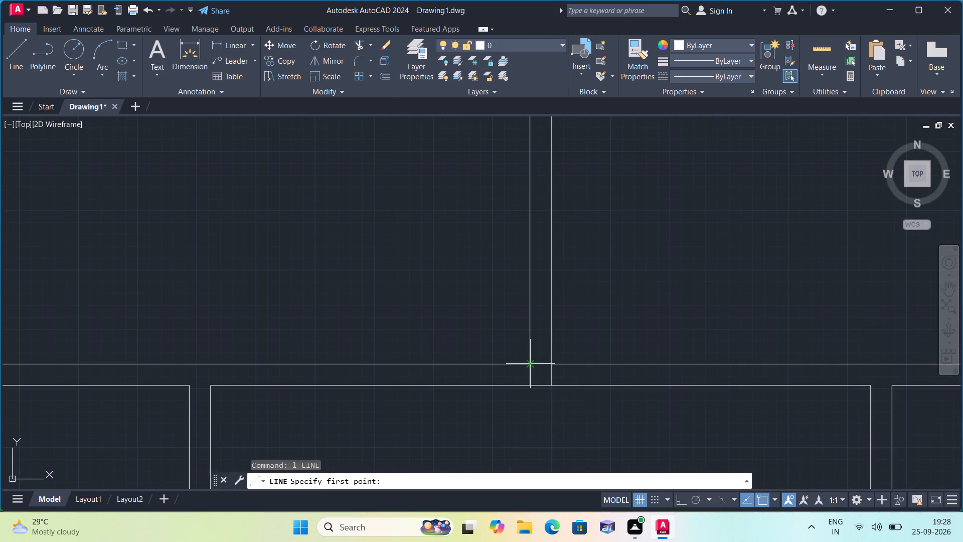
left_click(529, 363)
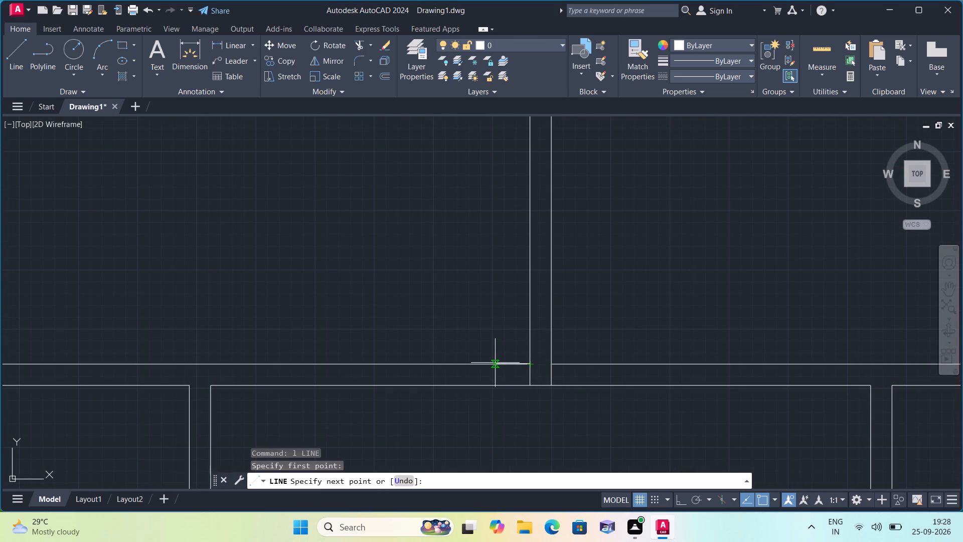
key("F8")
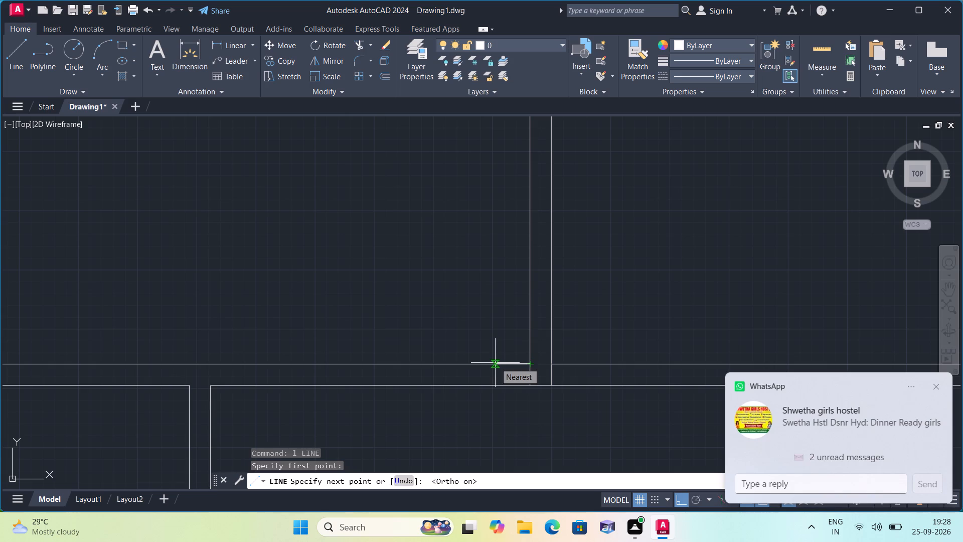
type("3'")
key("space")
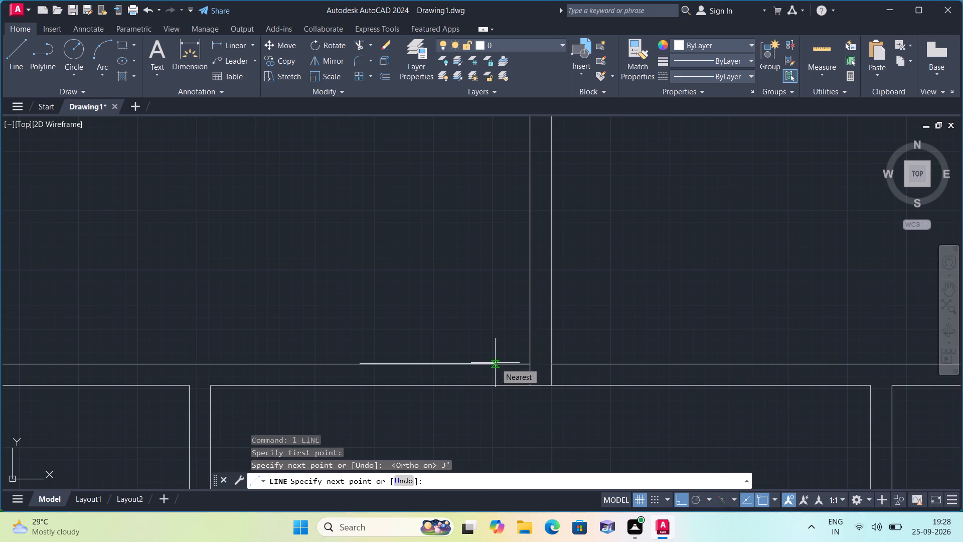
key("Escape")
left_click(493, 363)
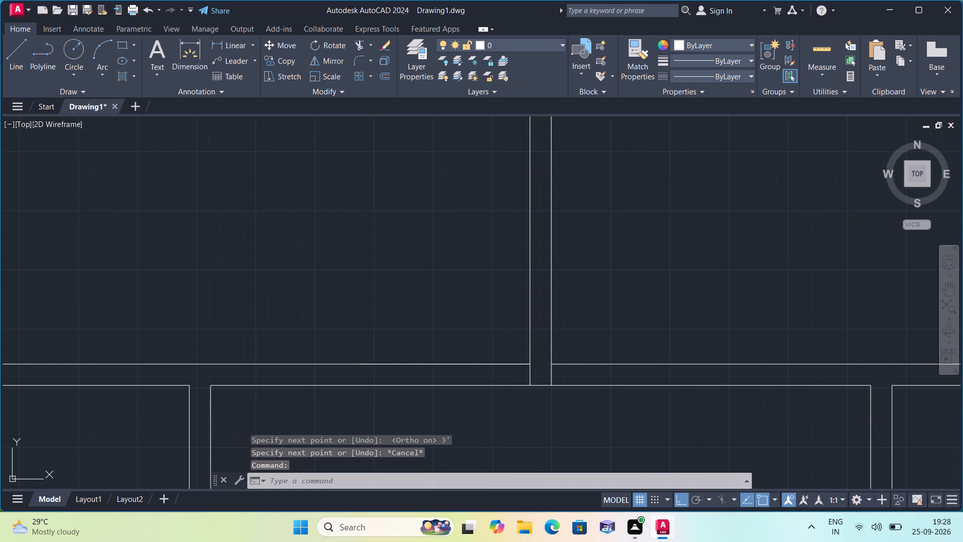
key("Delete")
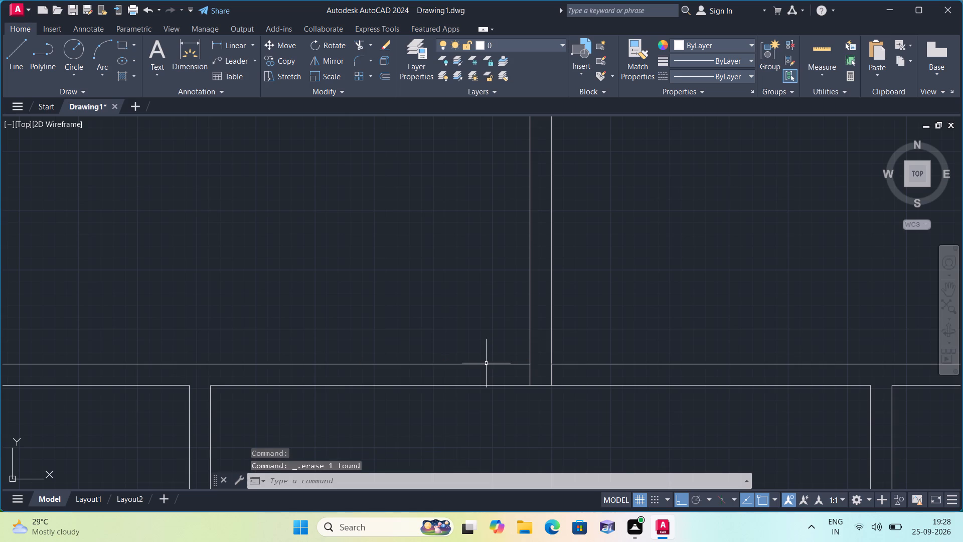
Draw a 3" line left from the central partition's junction along the upper wall line, continued straight down to the lower wall line as a door jamb.
type("l")
key("space")
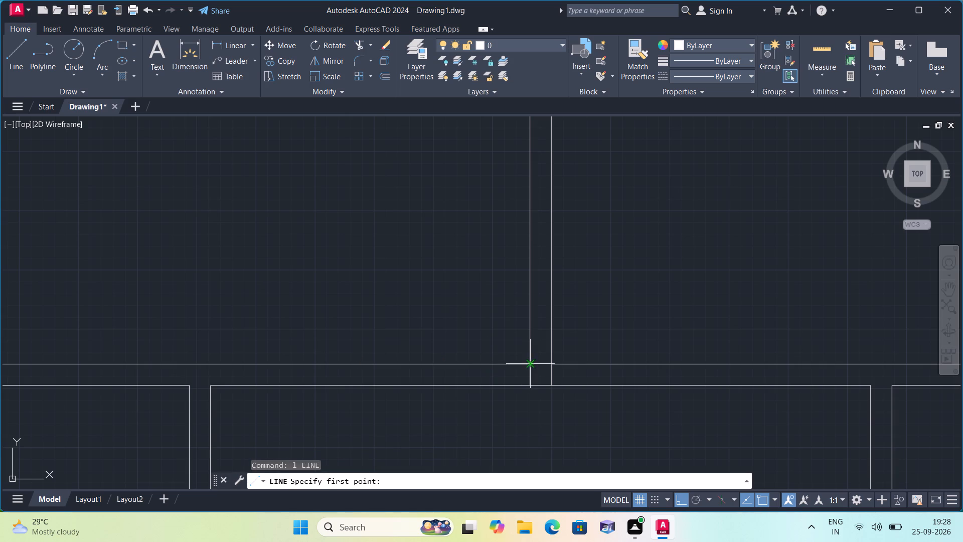
left_click(529, 366)
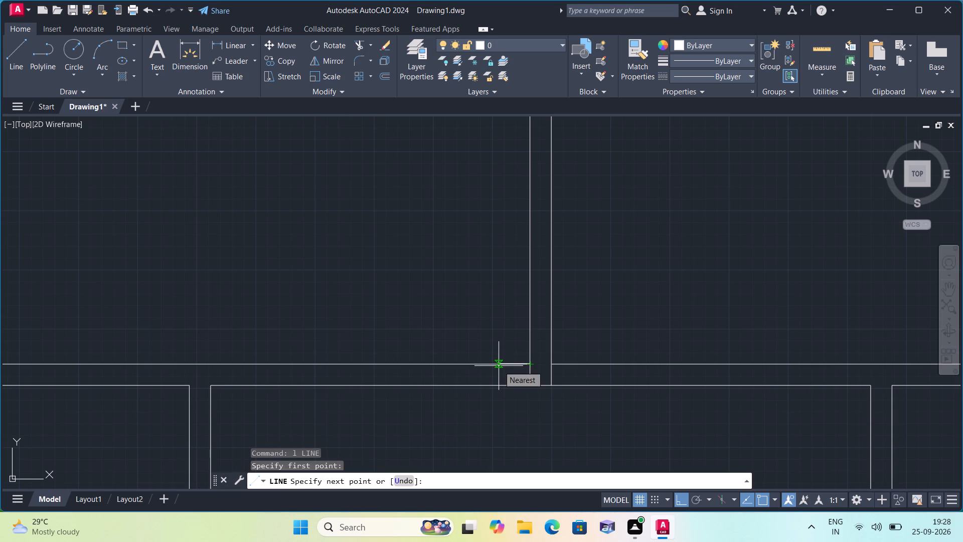
key("3")
key("shift+quotedbl")
key("space")
left_click(516, 386)
key("space")
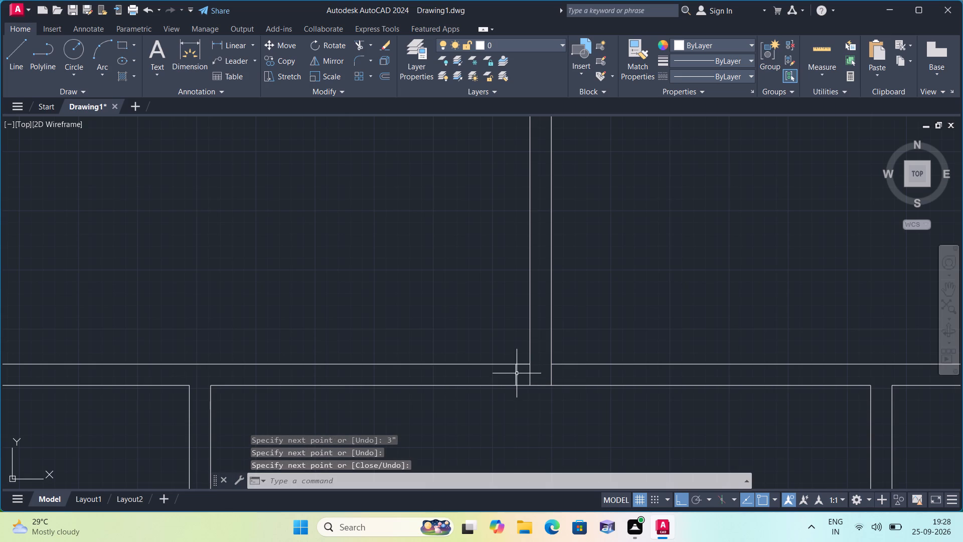
From the jamb's midpoint, draw consecutive line segments of 2", 2' and 2" leftward inside the wall thickness.
key("space")
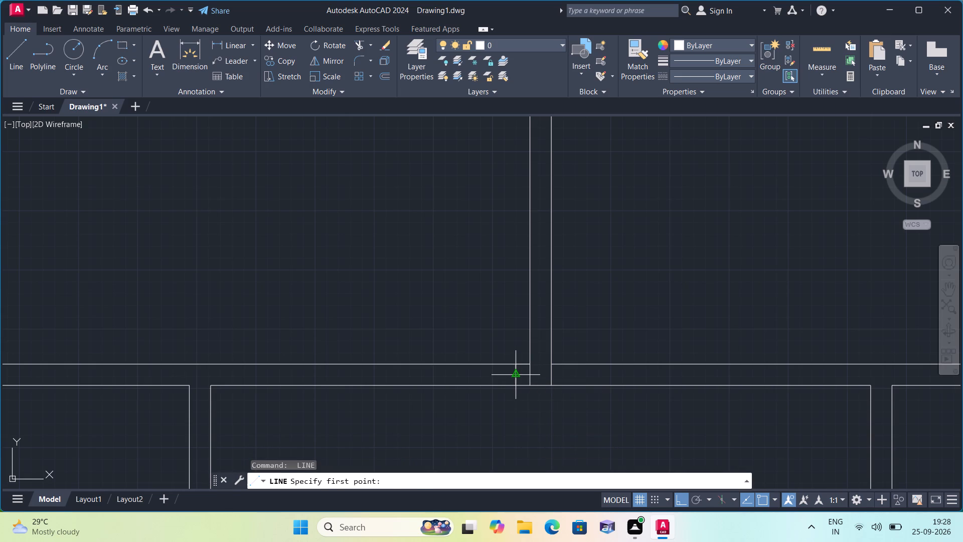
left_click(516, 376)
type("2\"")
key("space")
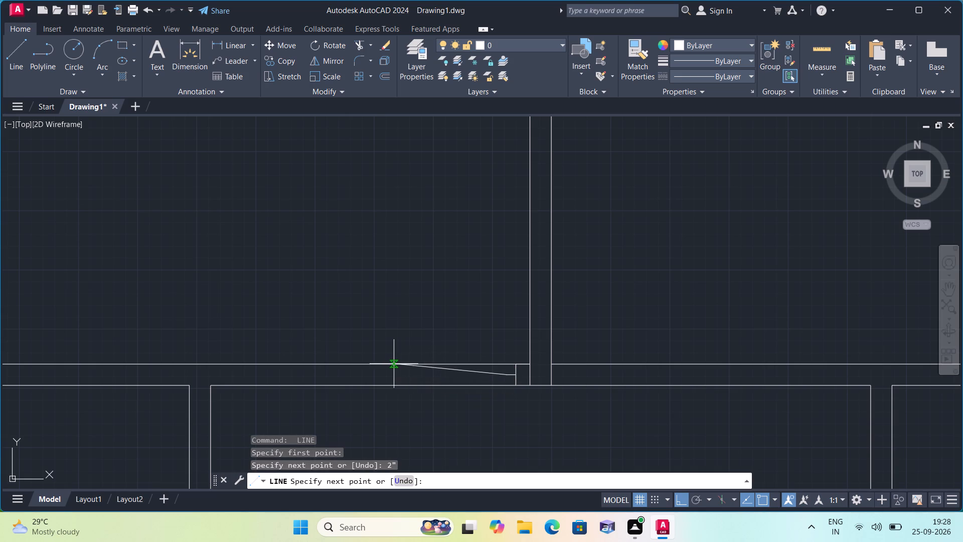
key("2")
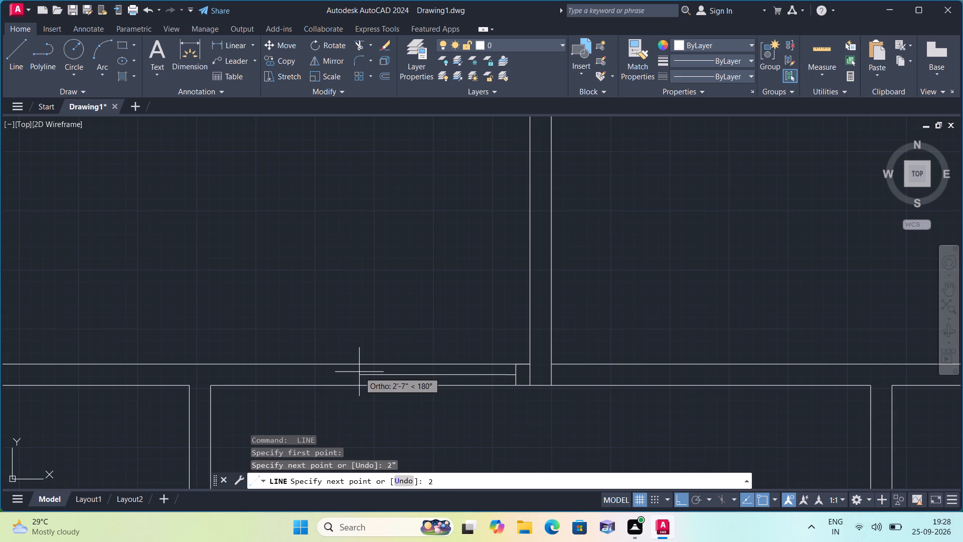
key("apostrophe")
key("space")
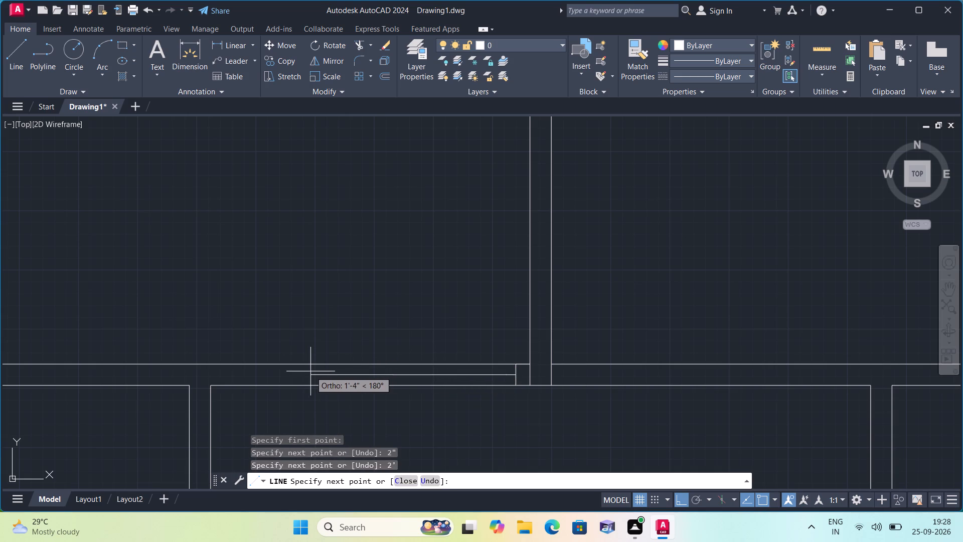
type("2\"")
key("space")
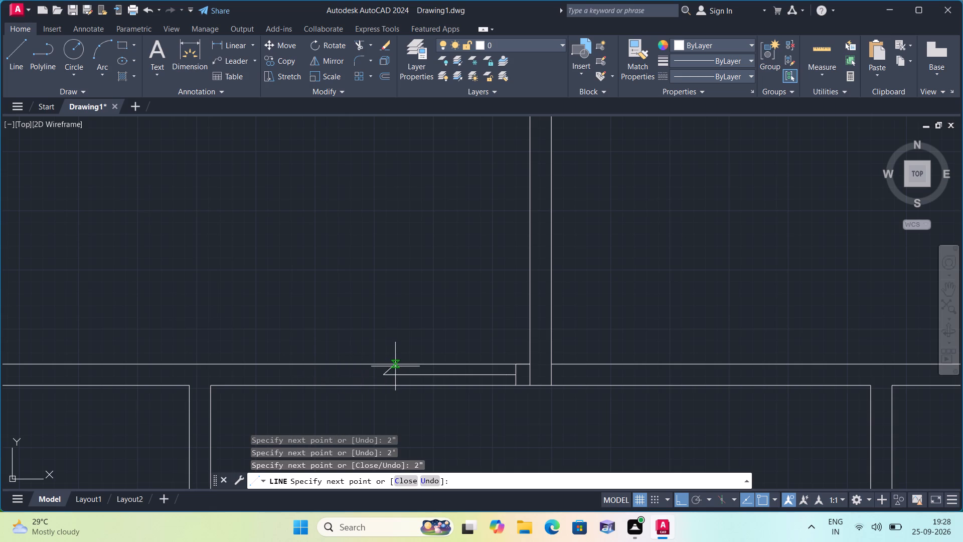
Draw the opposite door jamb at the end of these segments, reaching the upper and lower wall lines.
left_click(384, 365)
key("space")
key("space")
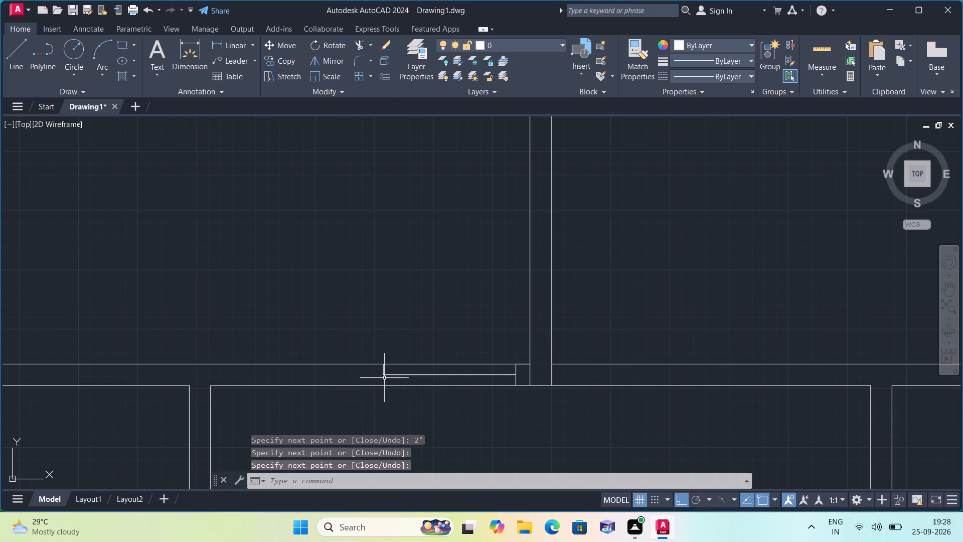
left_click(383, 375)
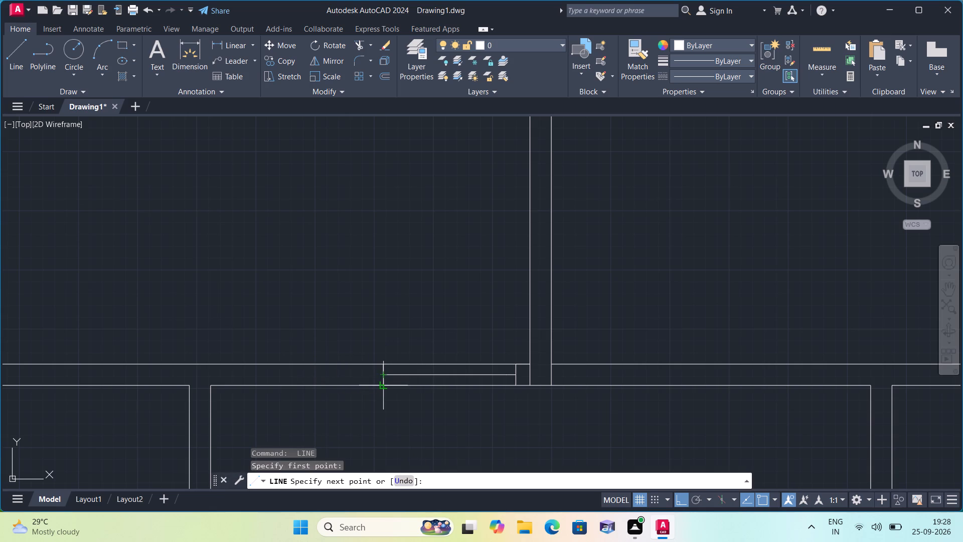
left_click(384, 386)
key("space")
Delete the 2' middle segment between the jambs and the 3" helper line beside the central partition.
left_click(451, 374)
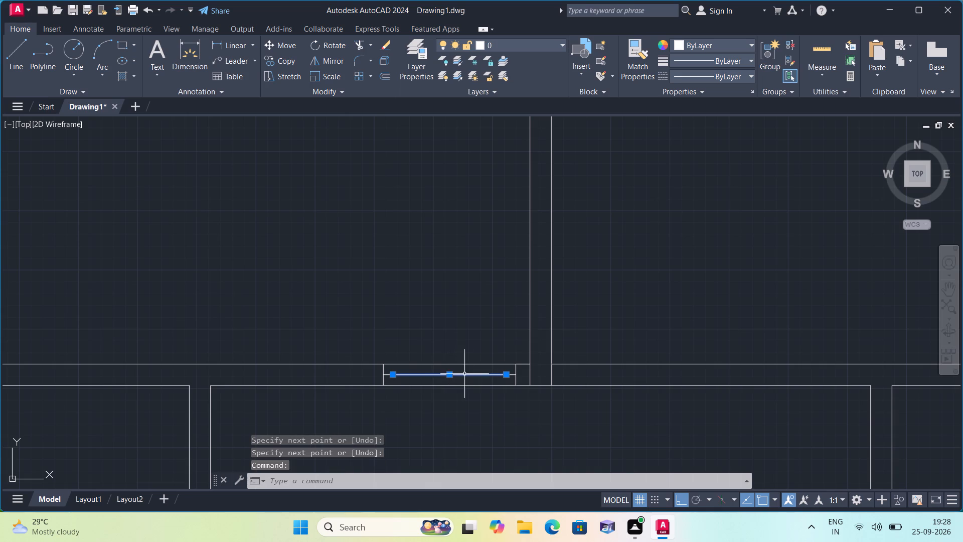
left_click(524, 363)
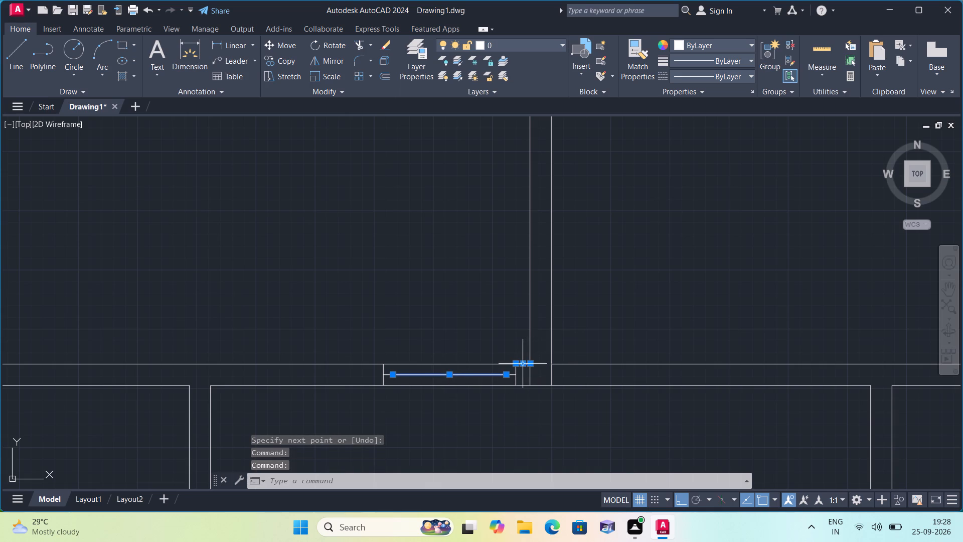
key("Delete")
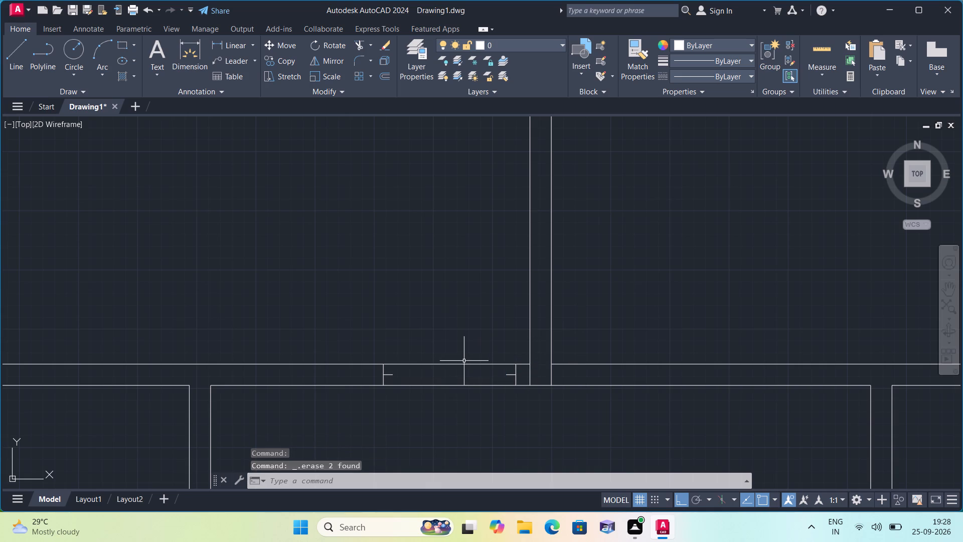
Draw a 2' door leaf line straight up from the inner end of the 2" stub nearest the central partition.
key("l")
key("space")
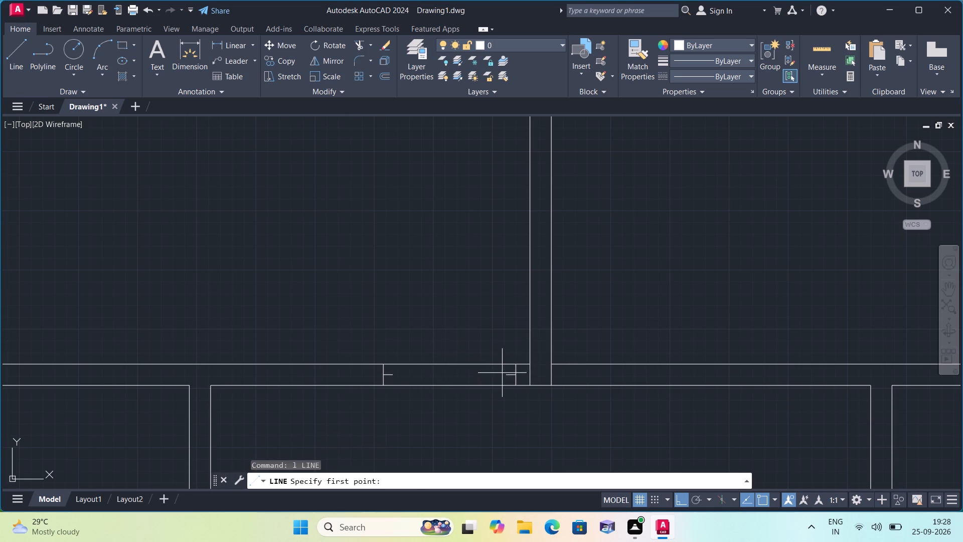
left_click(506, 372)
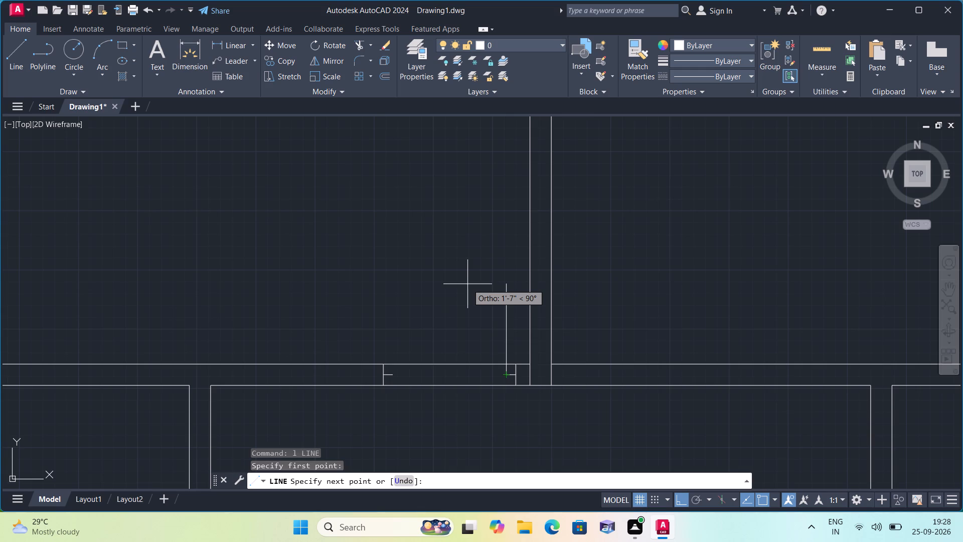
type("2'")
key("space")
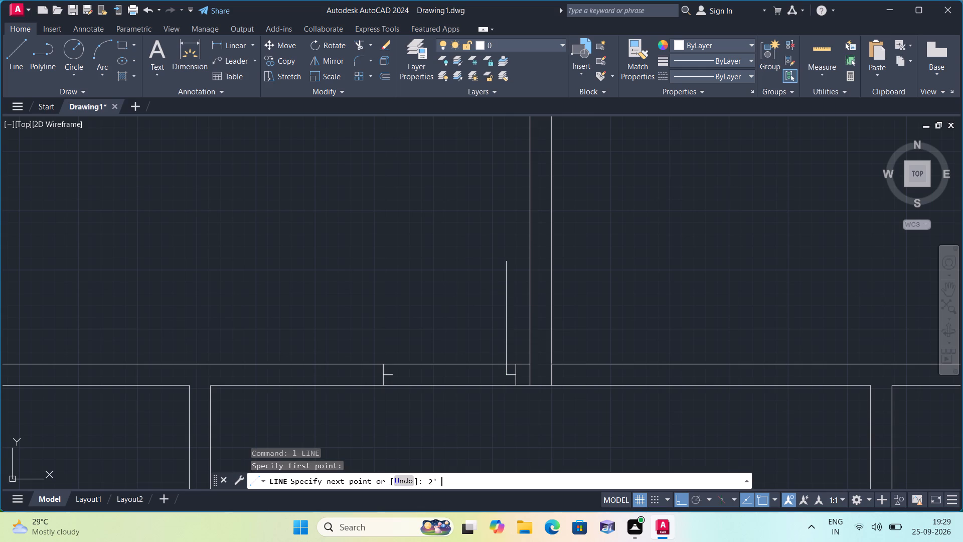
key("Escape")
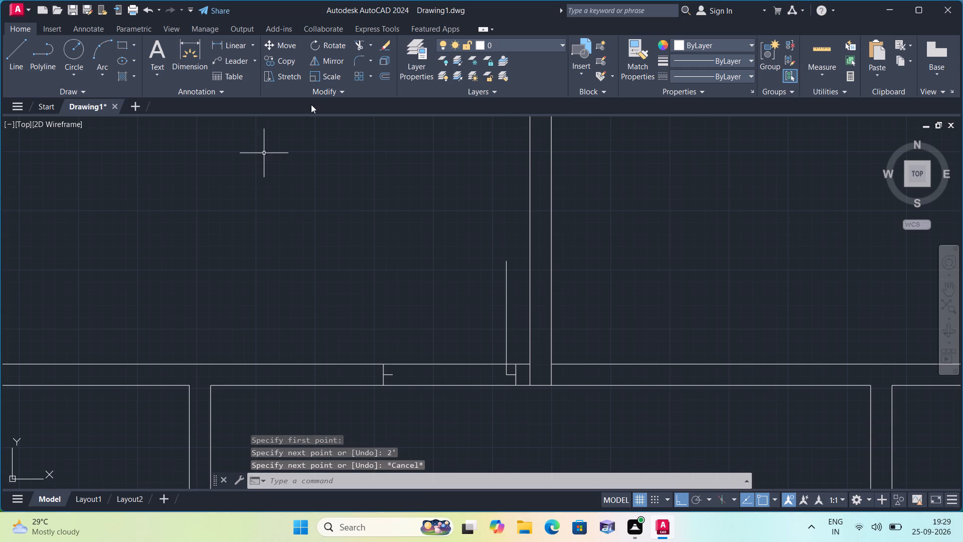
Draw a 3" line right from the central partition's junction along the upper wall line, continued straight down to the lower wall line as a jamb.
key("l")
key("space")
scroll(606, 387, "up", 1)
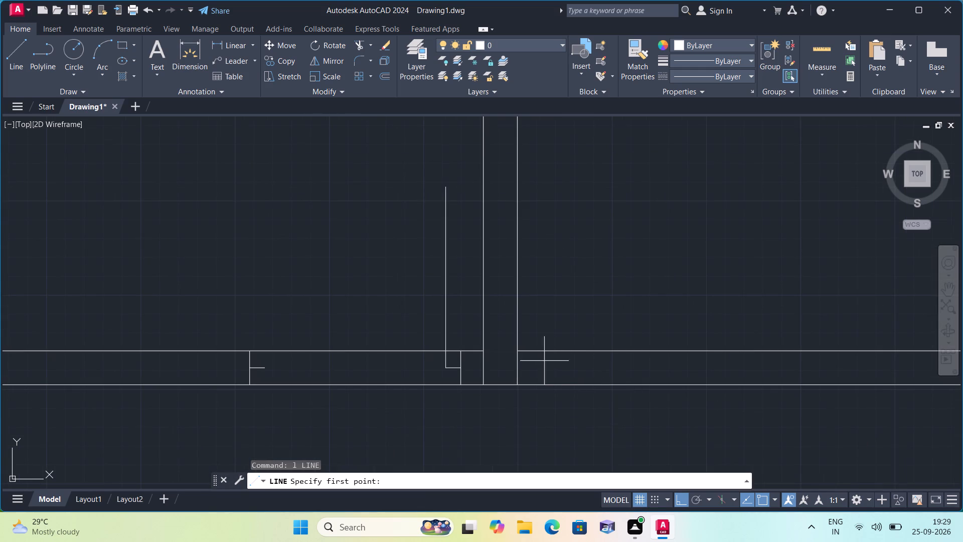
left_click(518, 350)
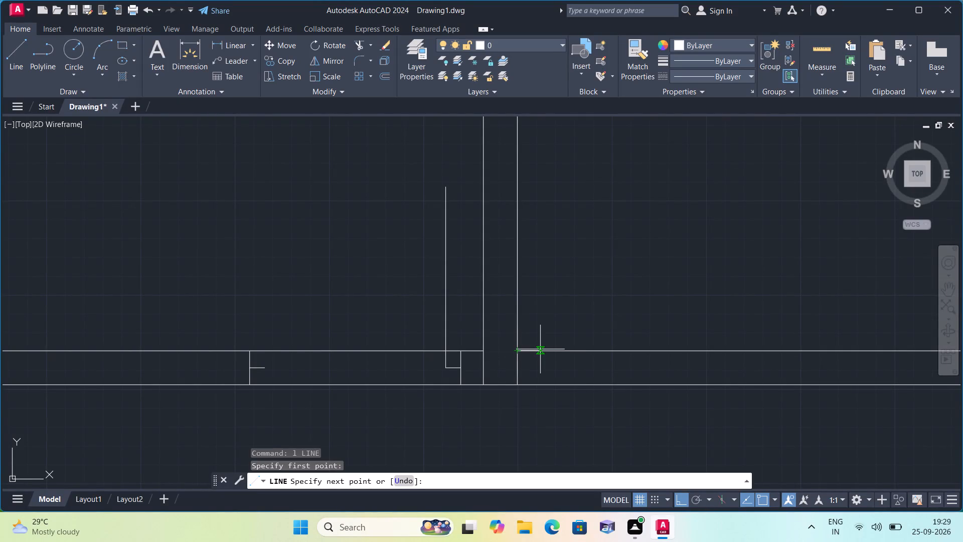
key("3")
key("shift+quotedbl")
key("space")
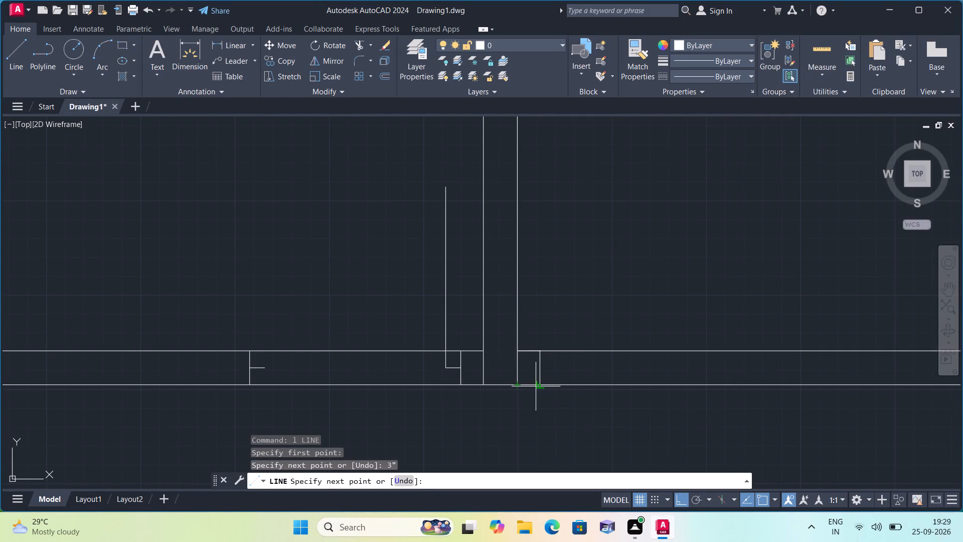
left_click(536, 385)
key("space")
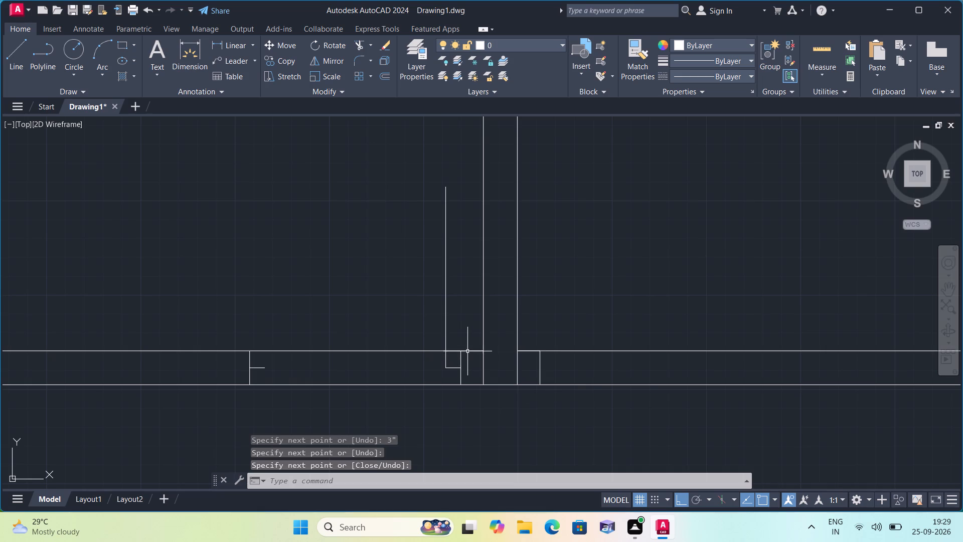
left_click(467, 351)
key("Escape")
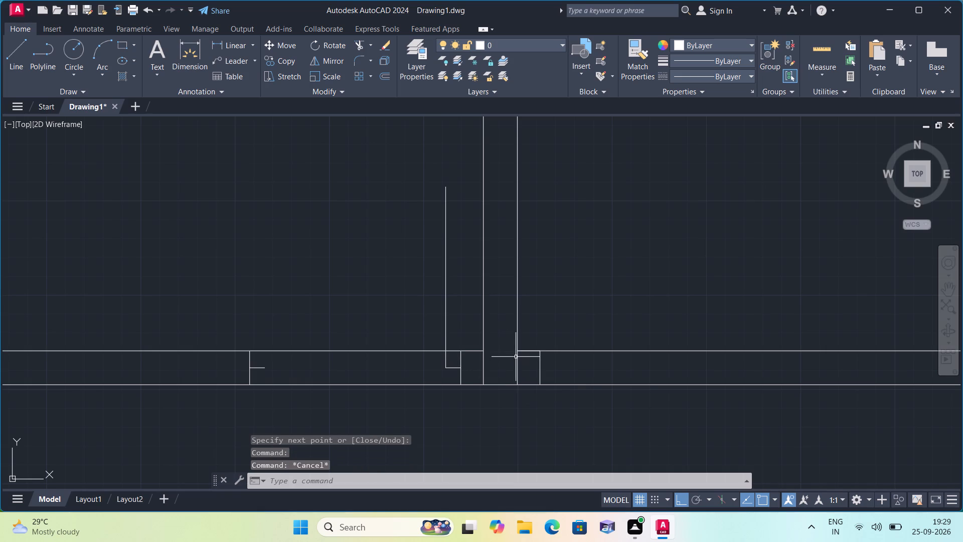
From the new jamb's midpoint, draw consecutive line segments of 2", 2' and 2" rightward inside the wall thickness.
key("l")
key("space")
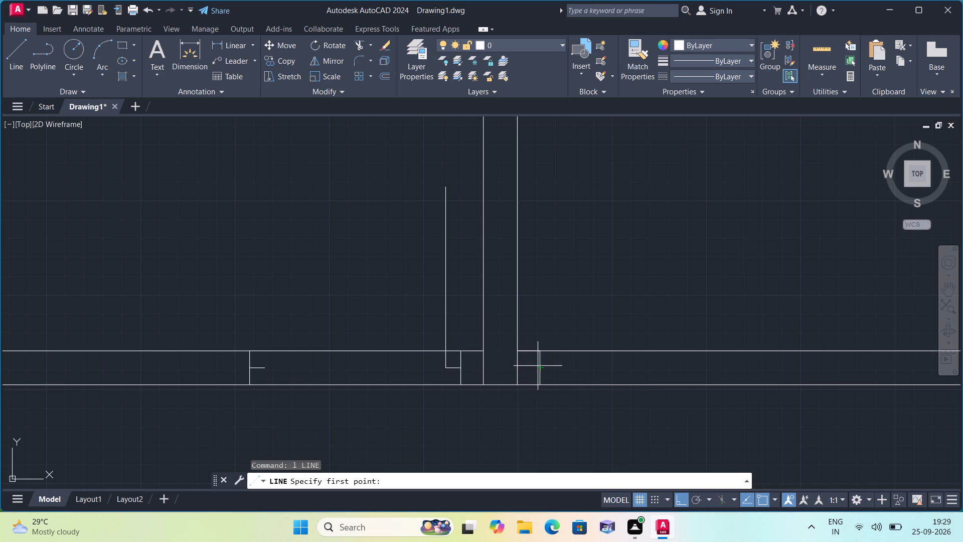
left_click(538, 365)
type("2\"")
key("space")
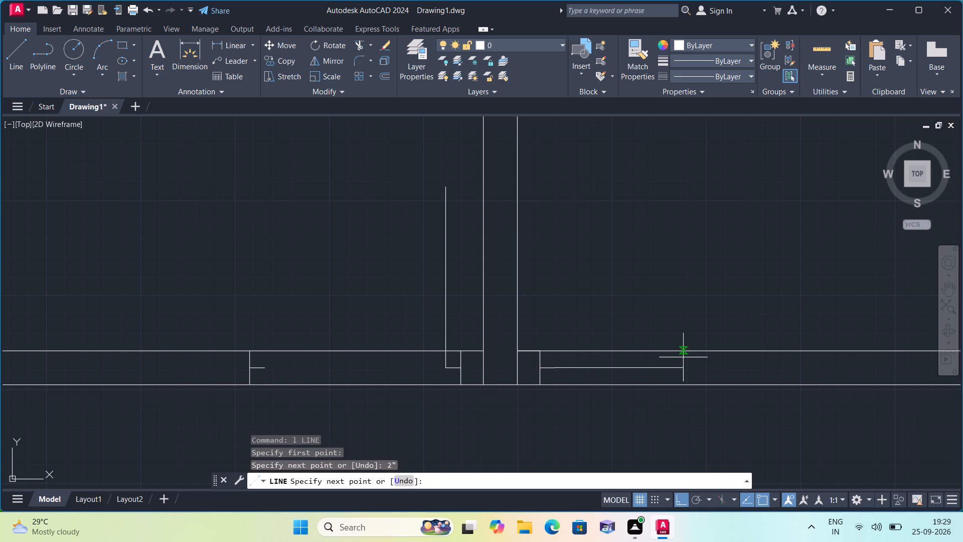
key("2")
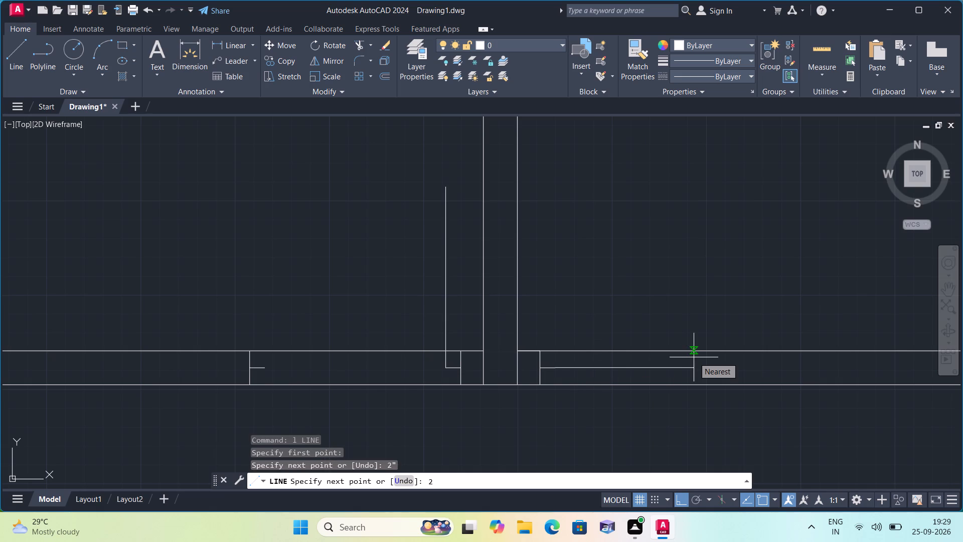
type("'")
key("space")
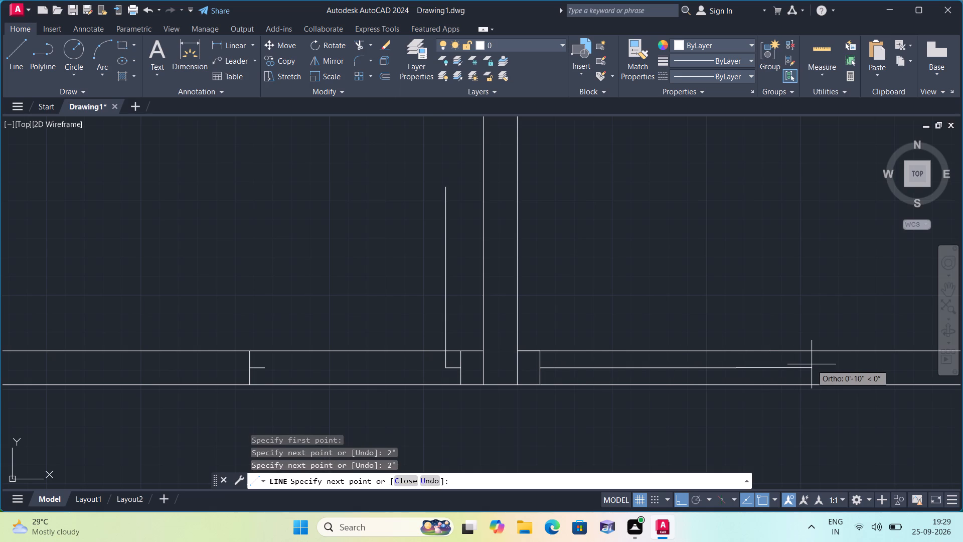
key("2")
type("\"")
key("space")
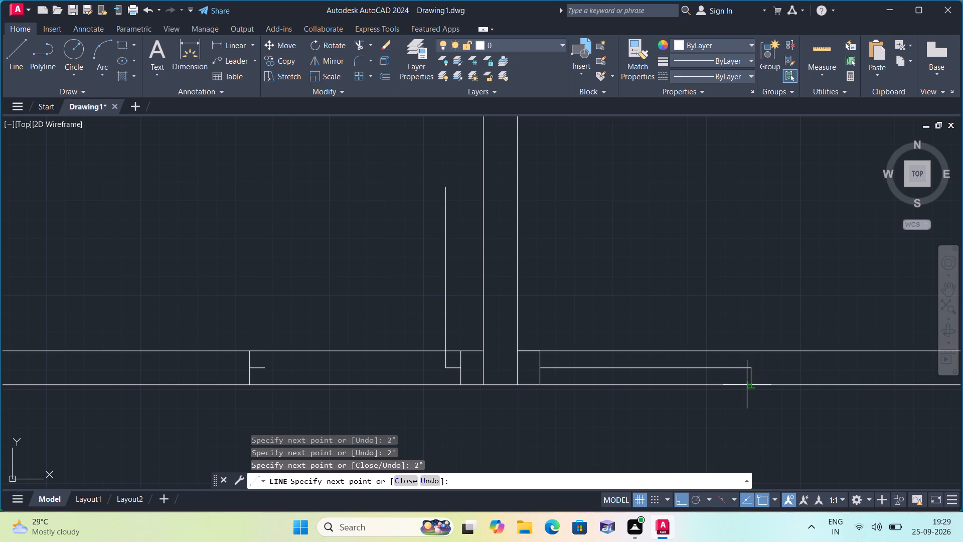
Draw the second door's opposite jamb at the end of these segments, reaching the lower and upper wall lines.
left_click(748, 384)
key("space")
key("space")
left_click(750, 367)
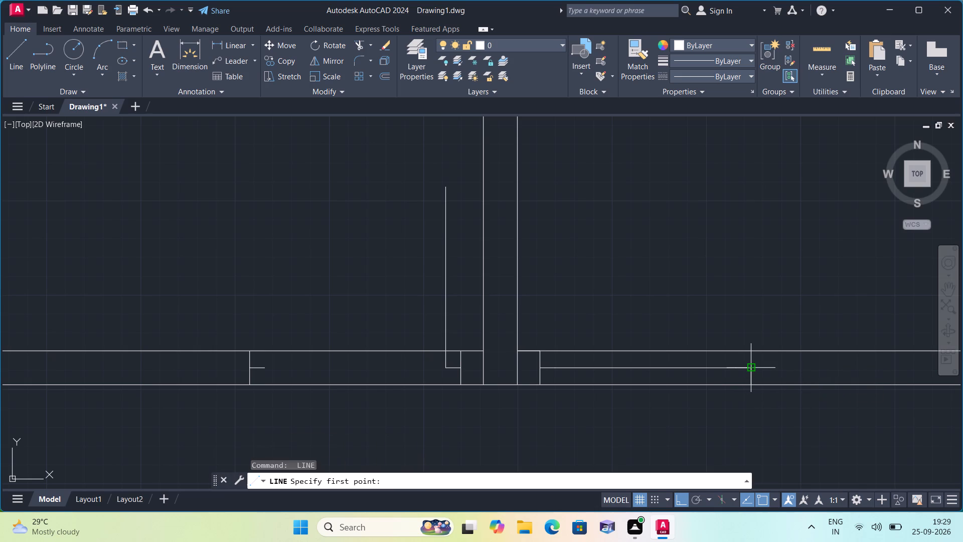
left_click(751, 348)
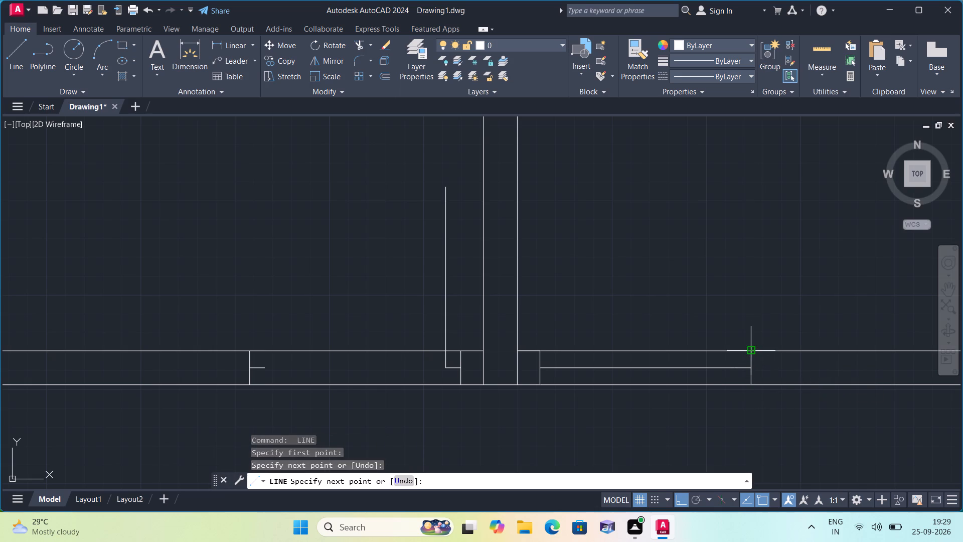
key("space")
Delete the second door's 2' middle segment and the 3" helper line beside the central partition.
left_click(730, 368)
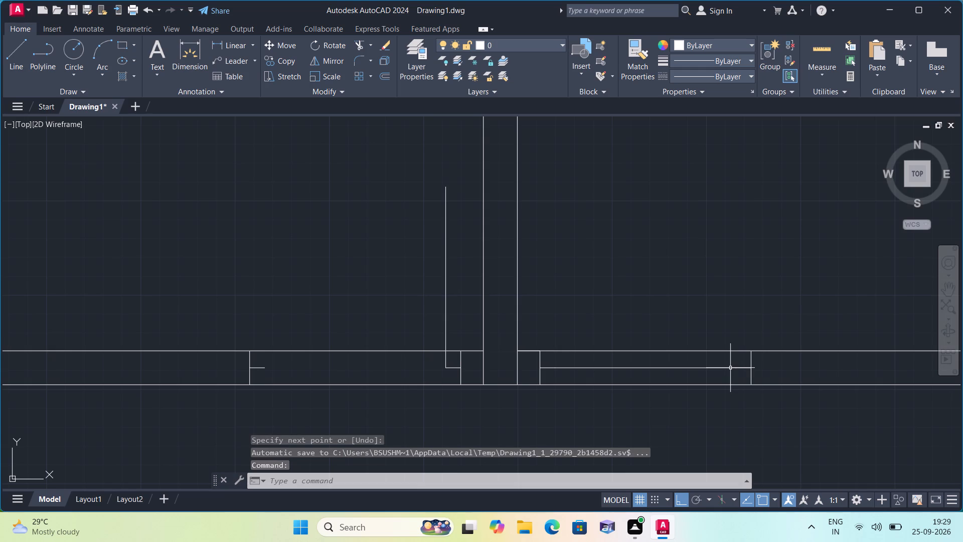
left_click(526, 348)
left_click(527, 350)
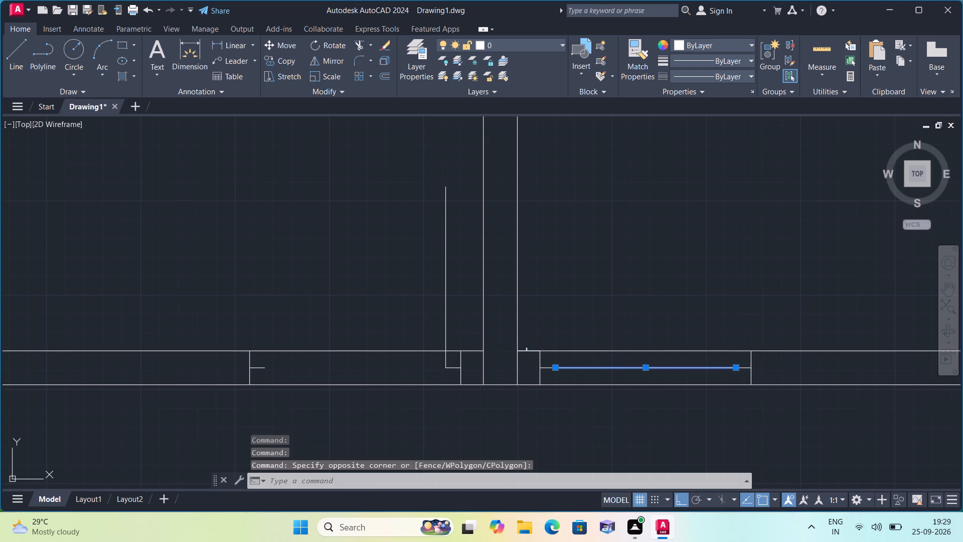
left_click(527, 350)
key("Delete")
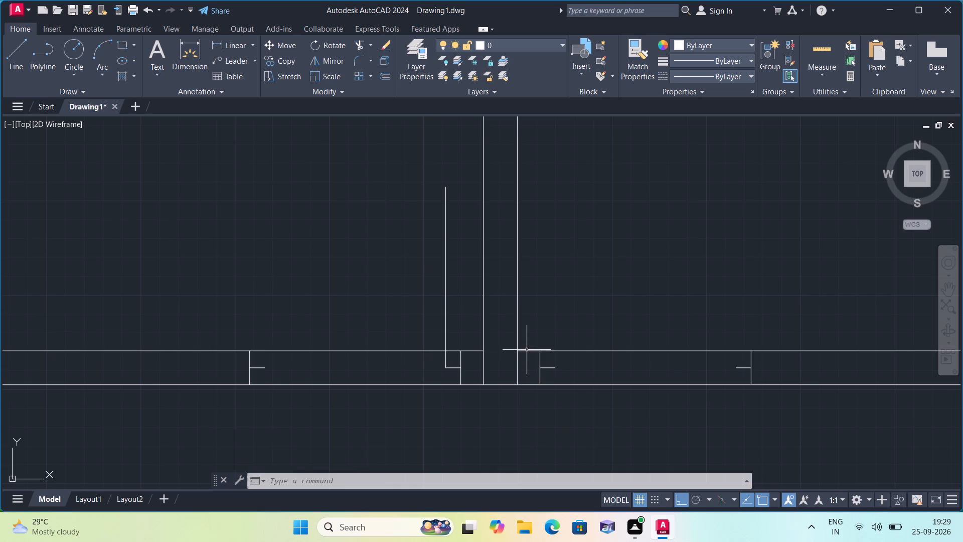
Draw the second door's 2' leaf line straight up from the inner end of the 2" stub nearest the central partition.
type("l")
key("space")
scroll(554, 357, "up", 1)
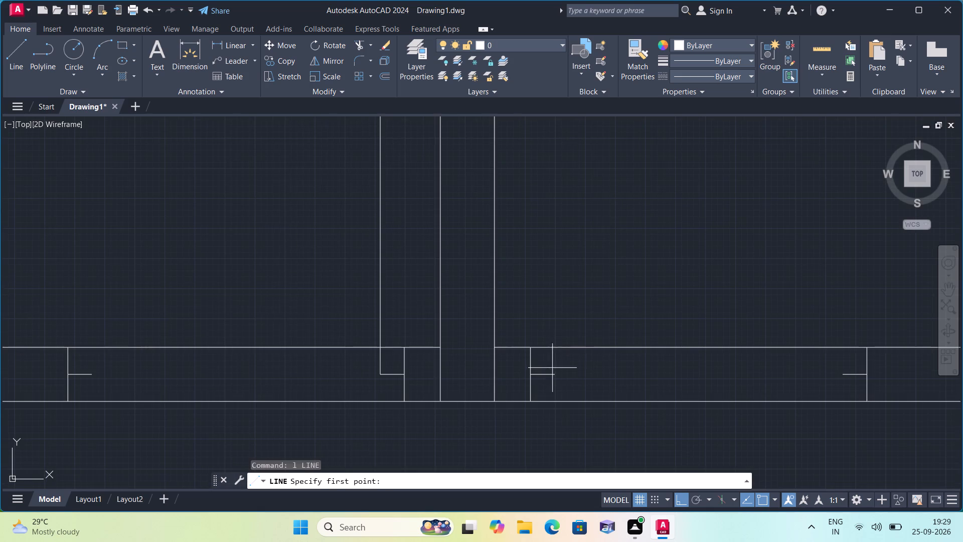
left_click(553, 374)
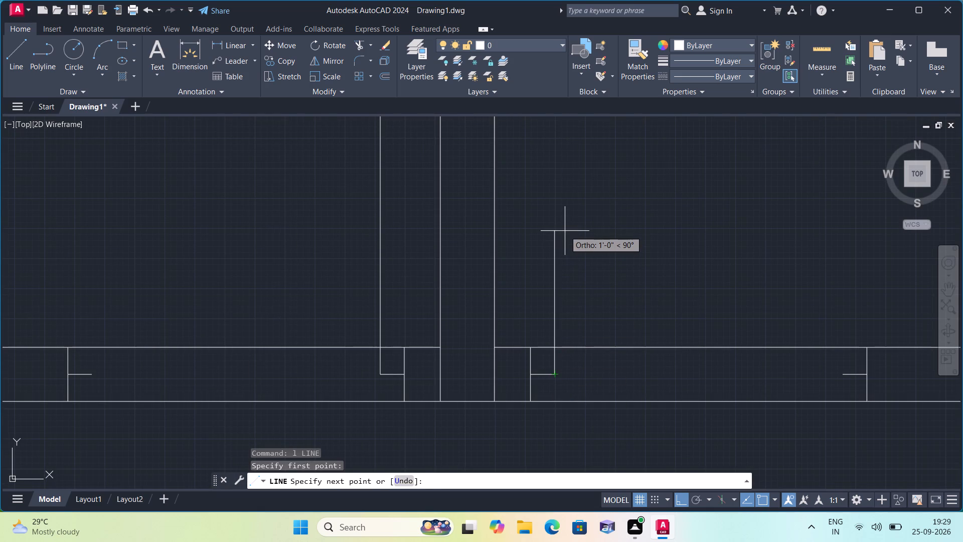
type("2'")
key("space")
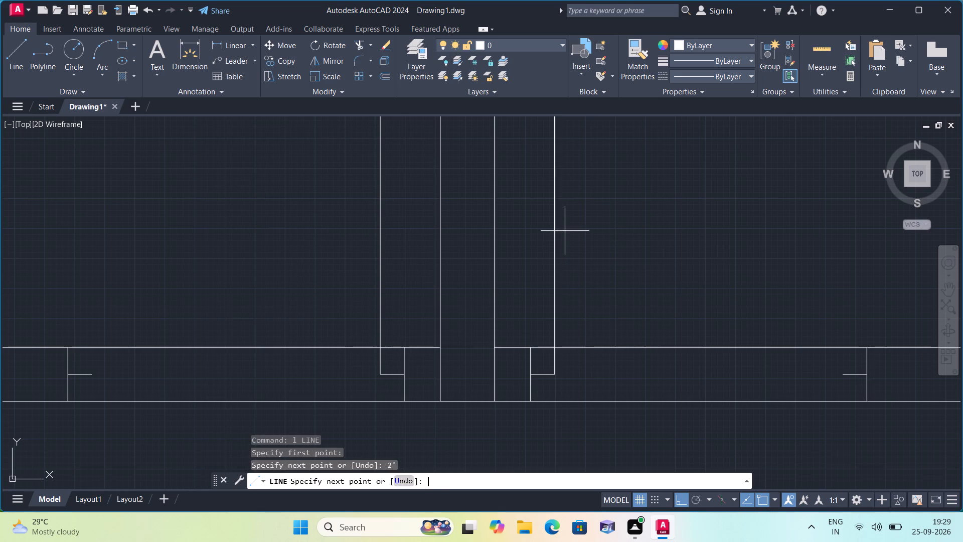
key("Escape")
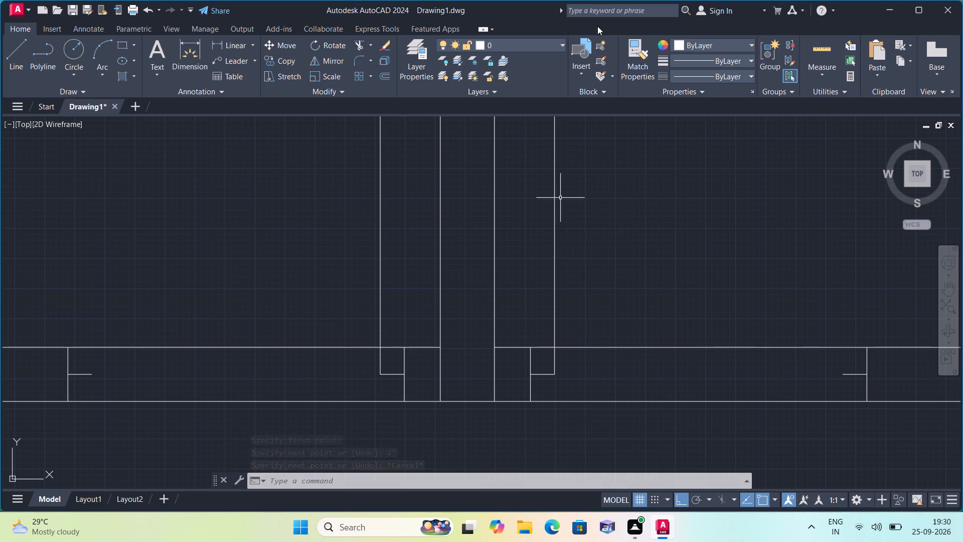
Draw the left door's swing with a Start, End, Direction arc from the leaf's top to the far jamb's stub end.
scroll(440, 252, "down", 3)
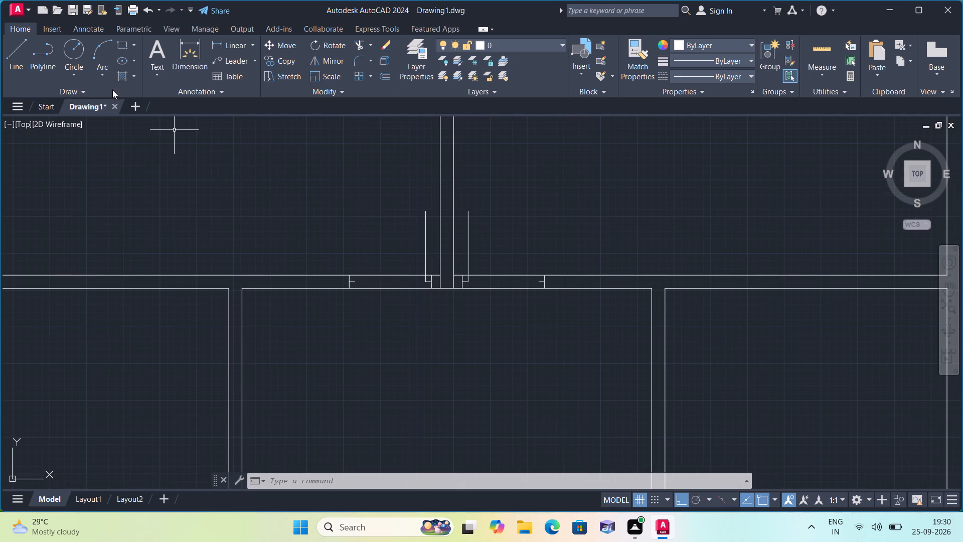
left_click(98, 75)
left_click(155, 227)
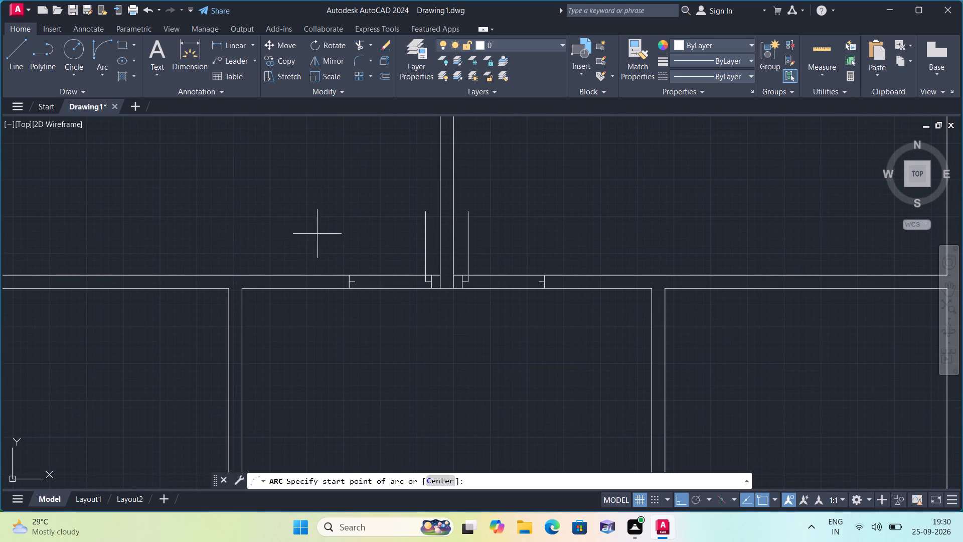
scroll(429, 213, "up", 2)
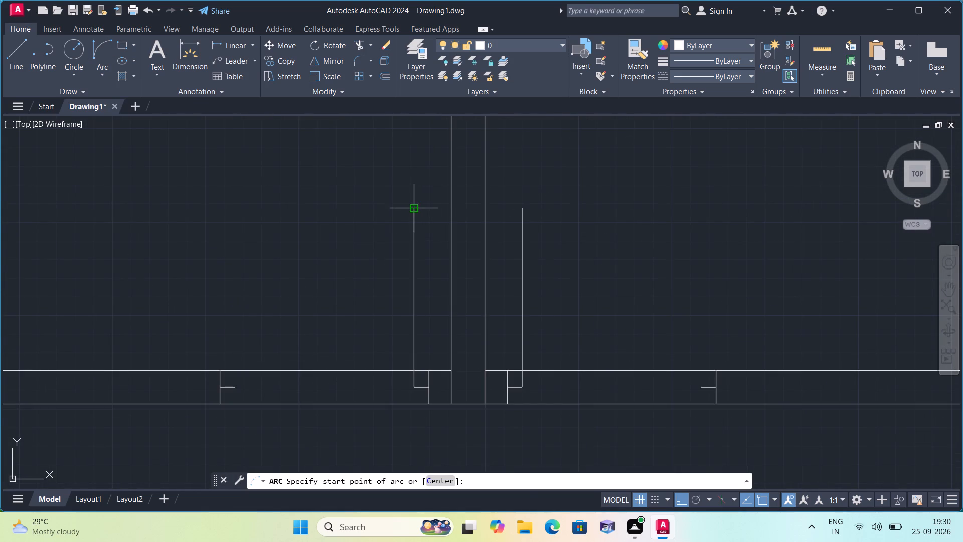
left_click(417, 207)
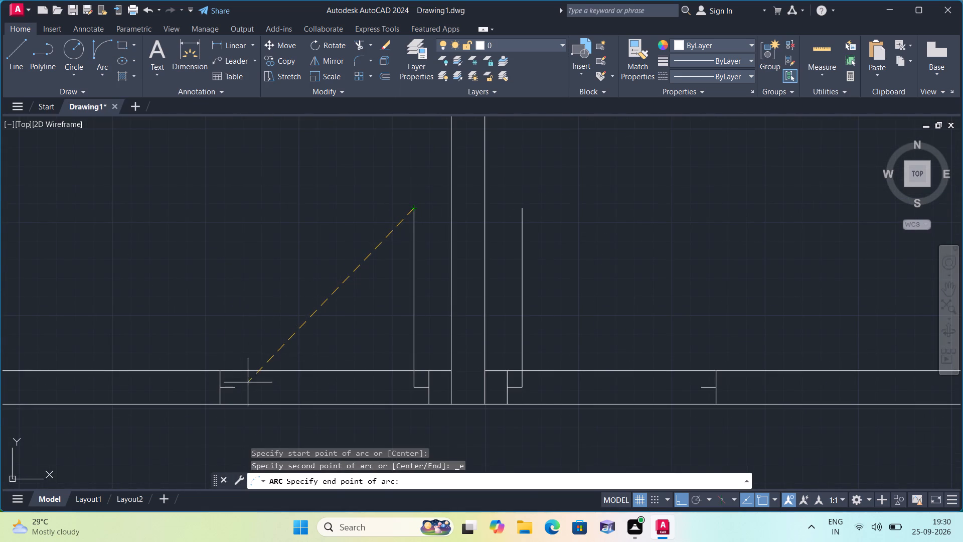
left_click(237, 386)
left_click(208, 293)
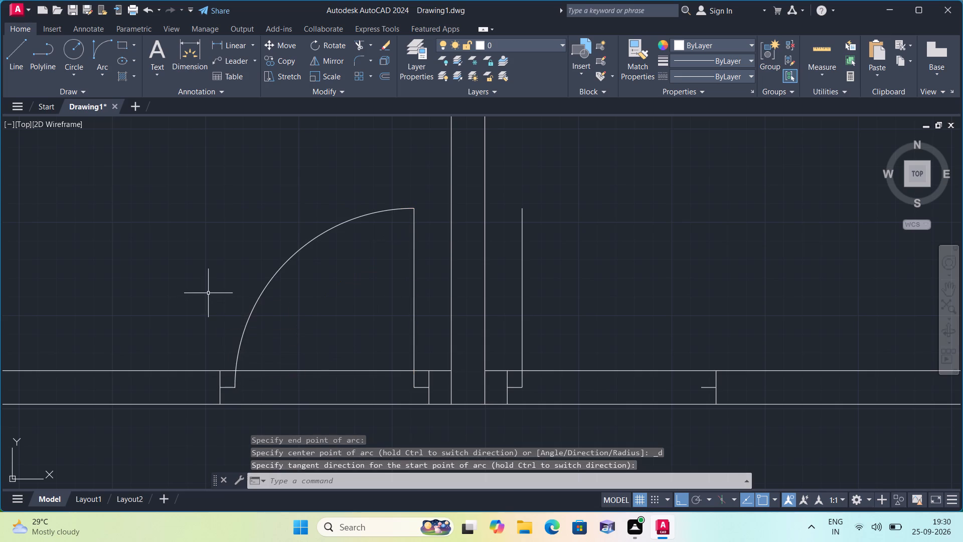
Draw the right door's swing with a Start, End, Direction arc from the leaf's top to the far jamb's stub end.
left_click(98, 73)
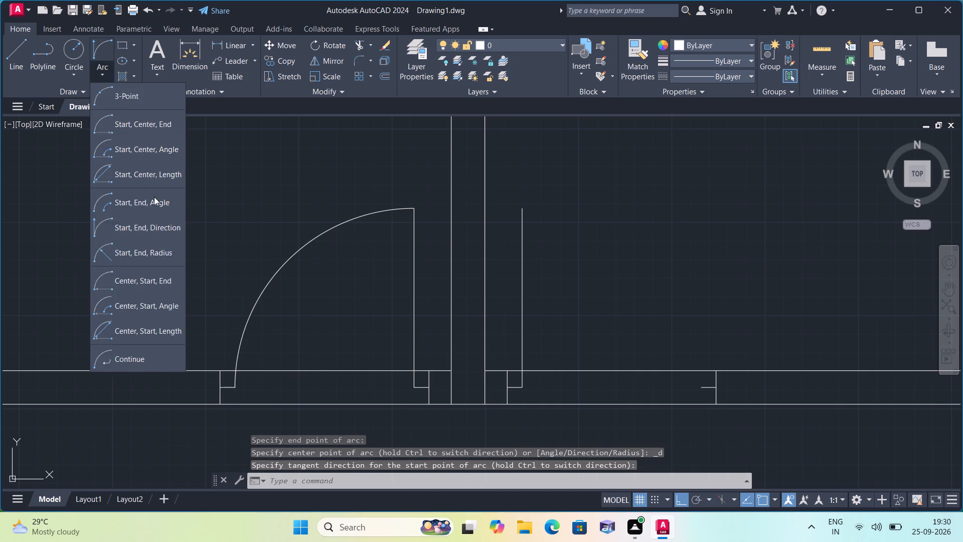
left_click(154, 224)
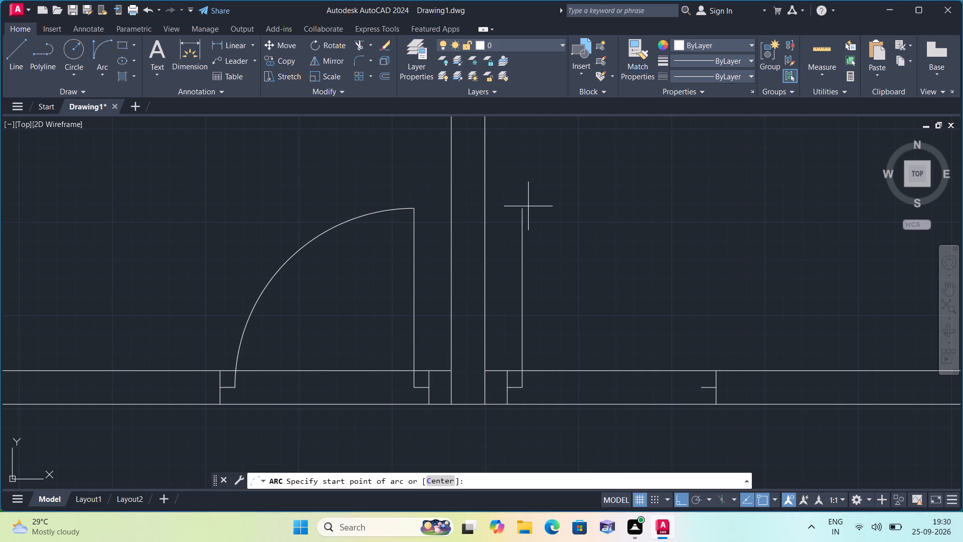
left_click(525, 207)
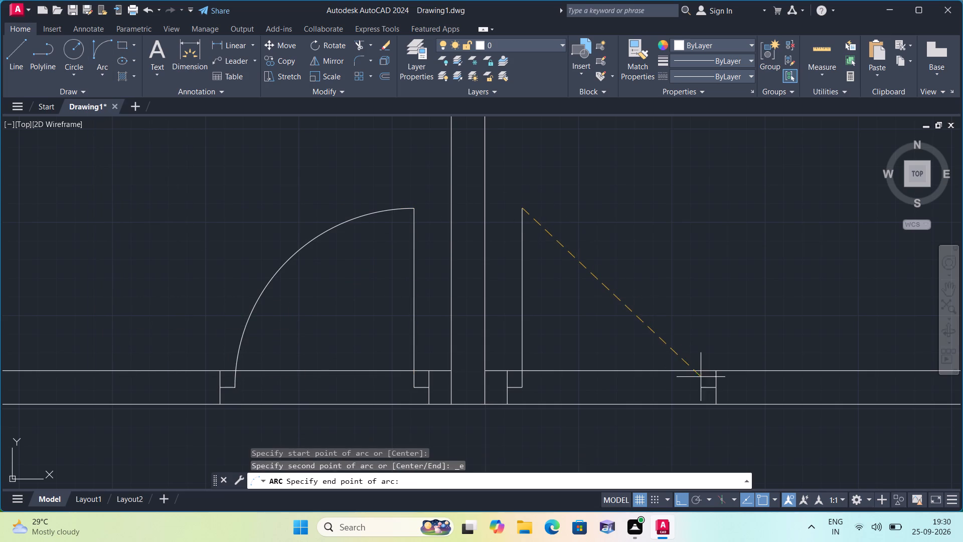
left_click(703, 385)
left_click(697, 299)
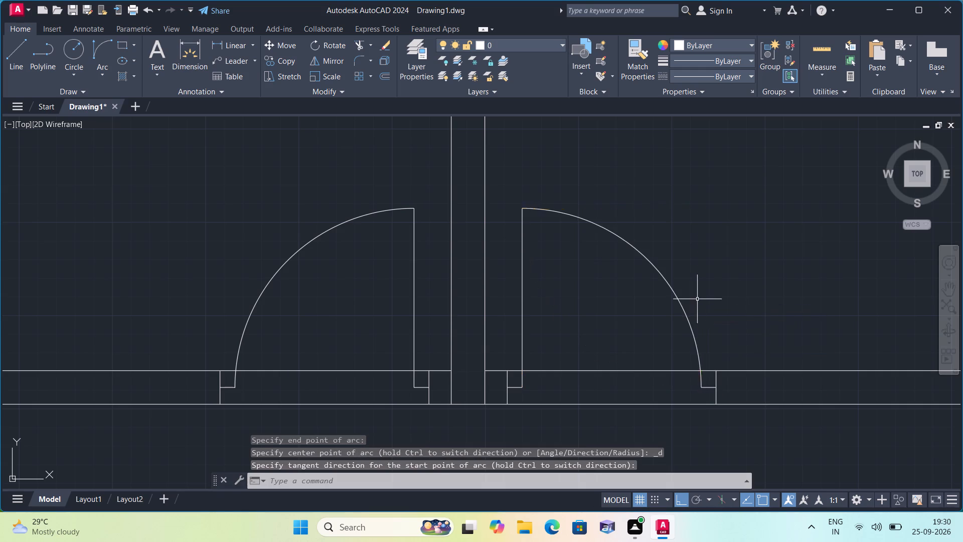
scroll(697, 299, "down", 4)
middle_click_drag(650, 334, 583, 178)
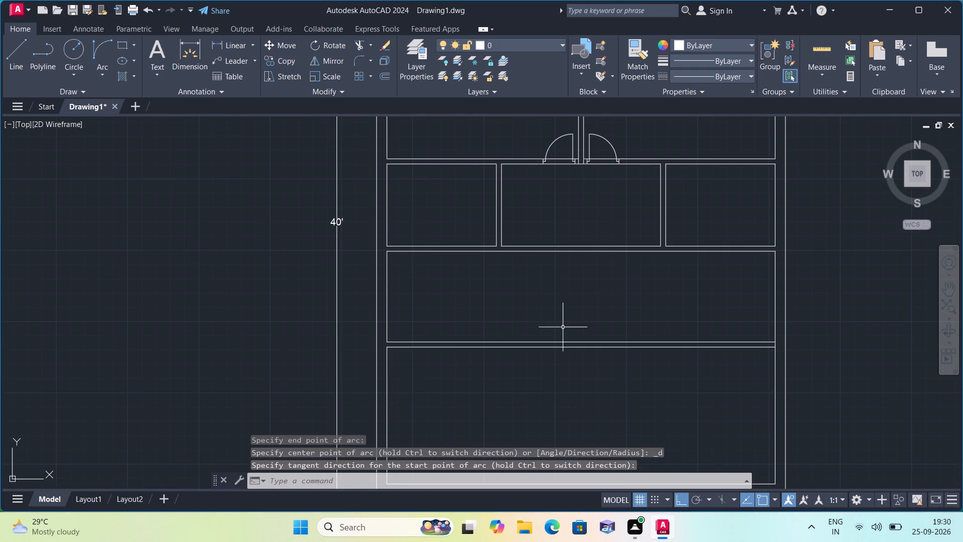
Draw a jamb line across the partition between the middle row's left and centre rooms, 3" below the left room's upper corner.
scroll(563, 327, "down", 1)
middle_click_drag(561, 326, 546, 250)
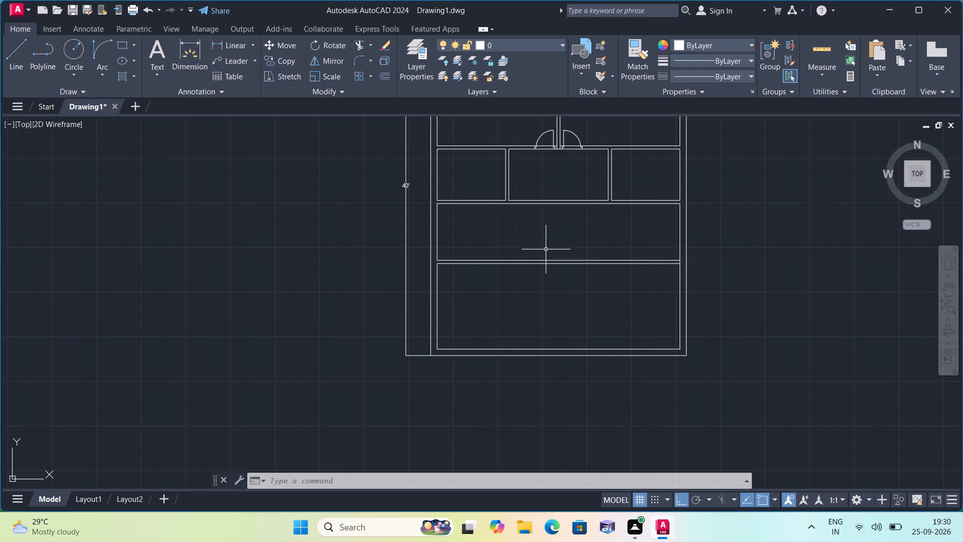
middle_click_drag(549, 220, 547, 262)
key("l")
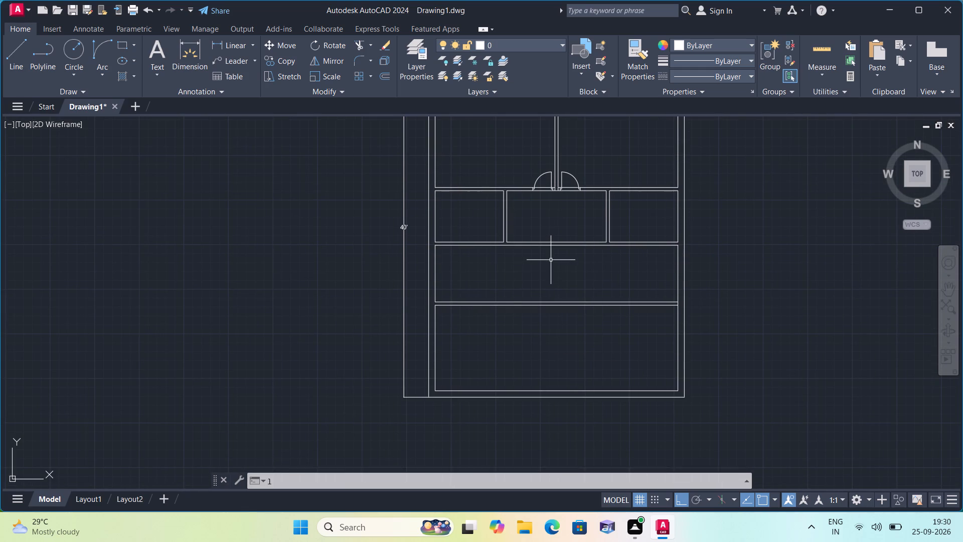
key("space")
scroll(518, 187, "up", 3)
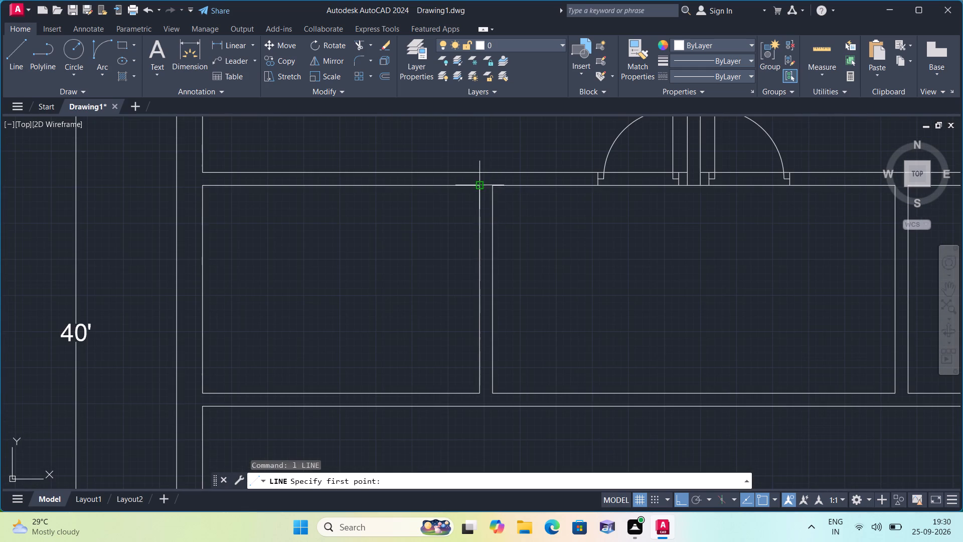
left_click(476, 187)
key("3")
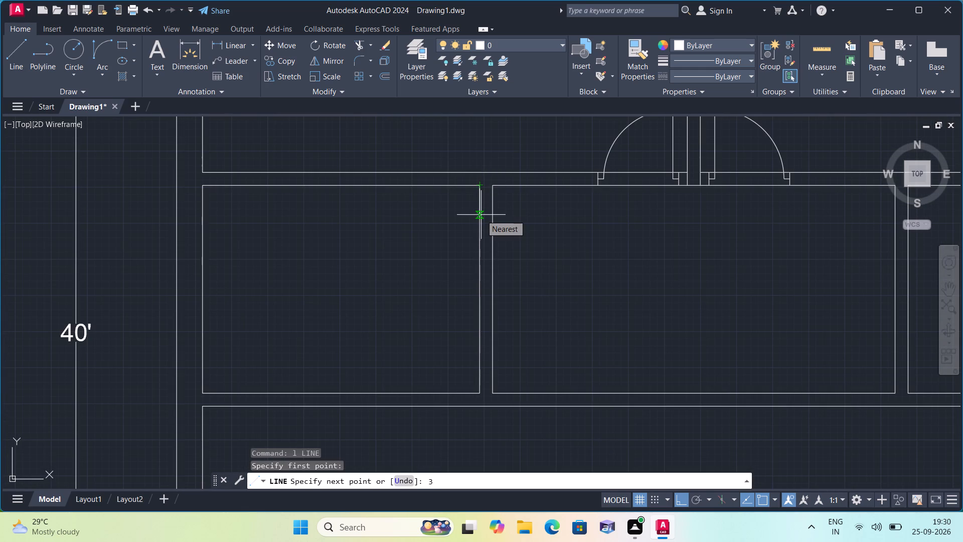
type("\"")
key("space")
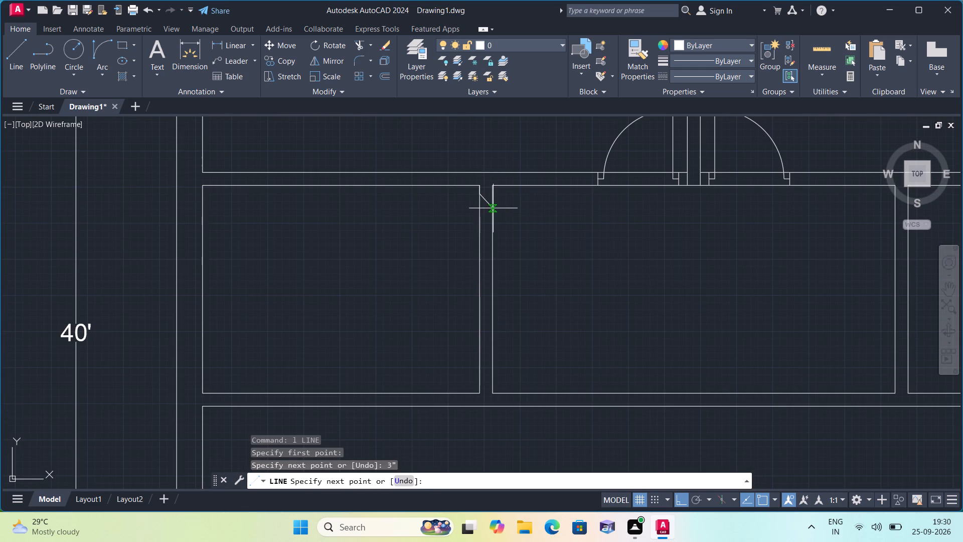
left_click(493, 193)
key("space")
Draw consecutive 2", 2' and 2" line segments down the partition's centreline from the new jamb line's midpoint.
key("space")
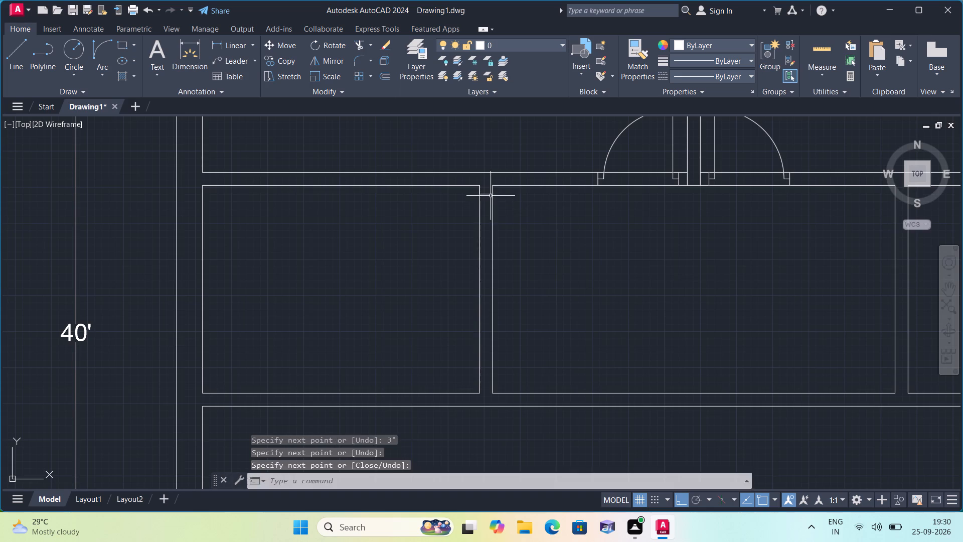
left_click(486, 195)
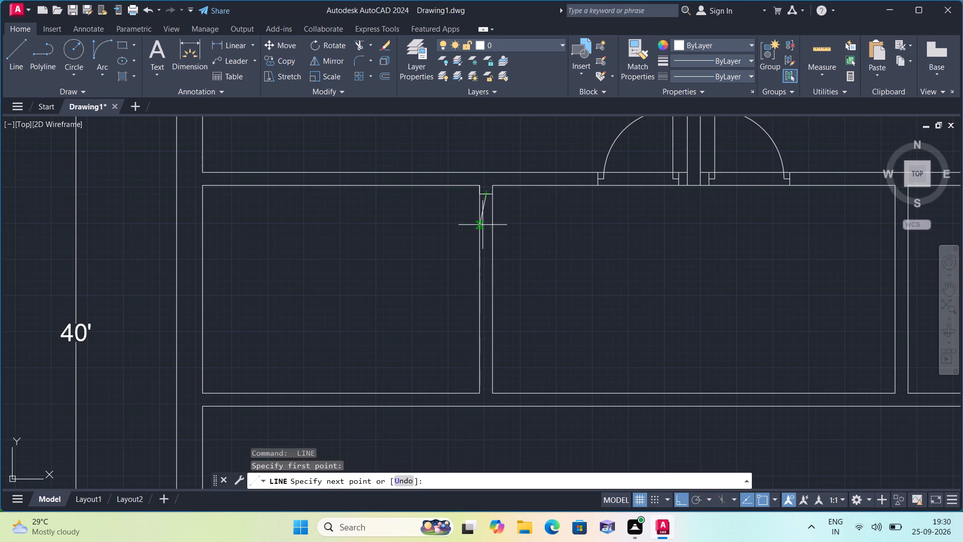
type("2\"")
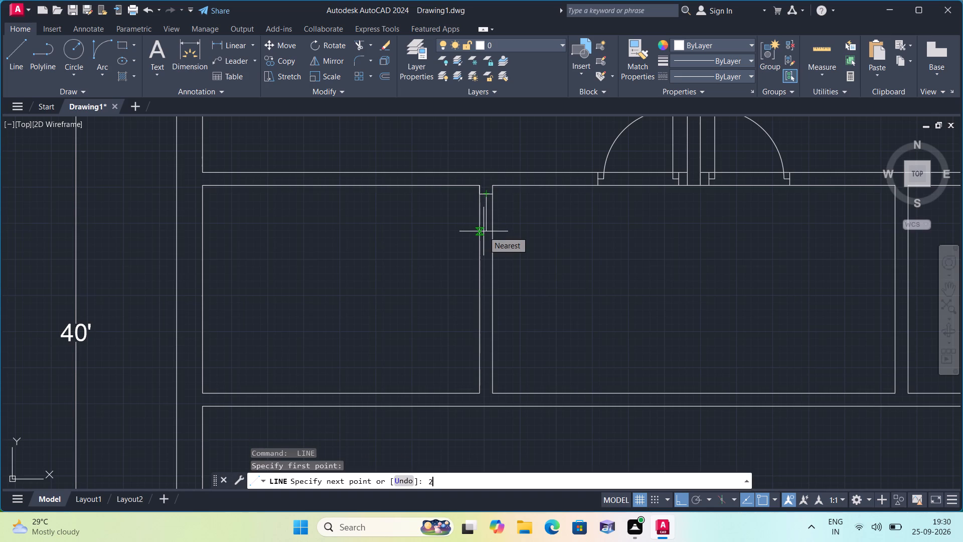
key("space")
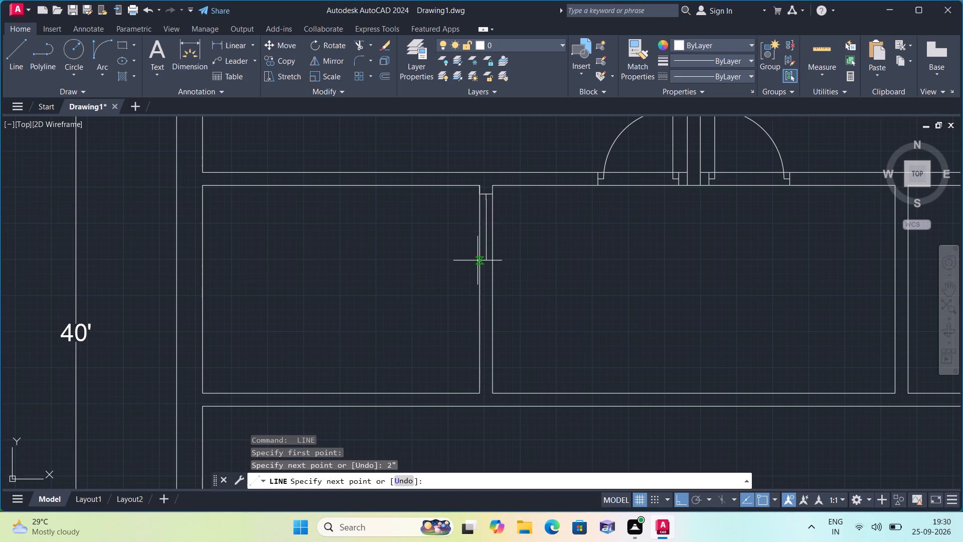
type("2'")
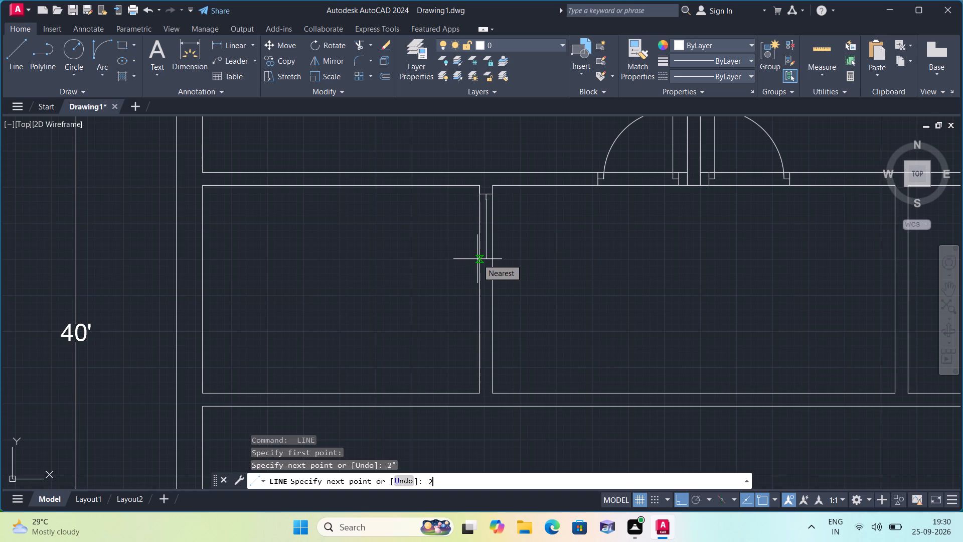
key("space")
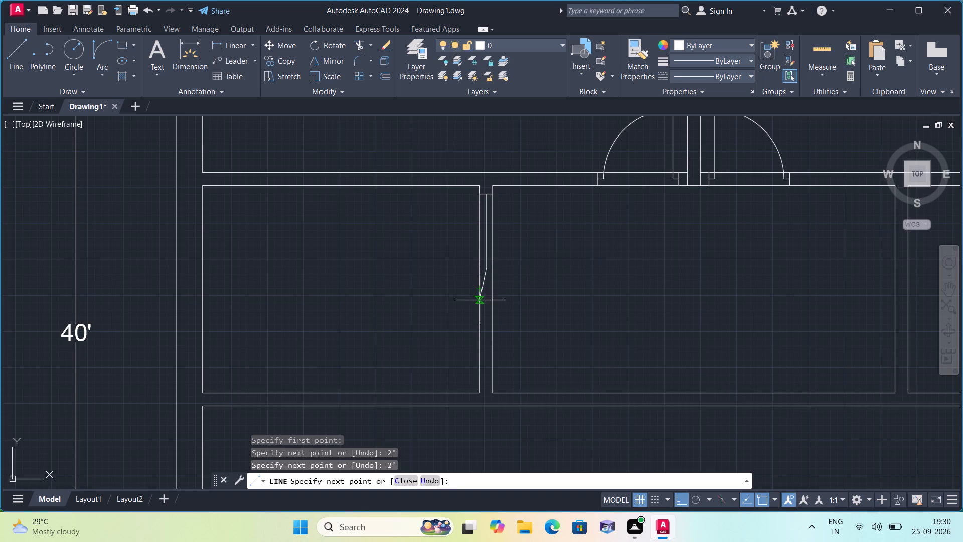
type("2\"")
key("space")
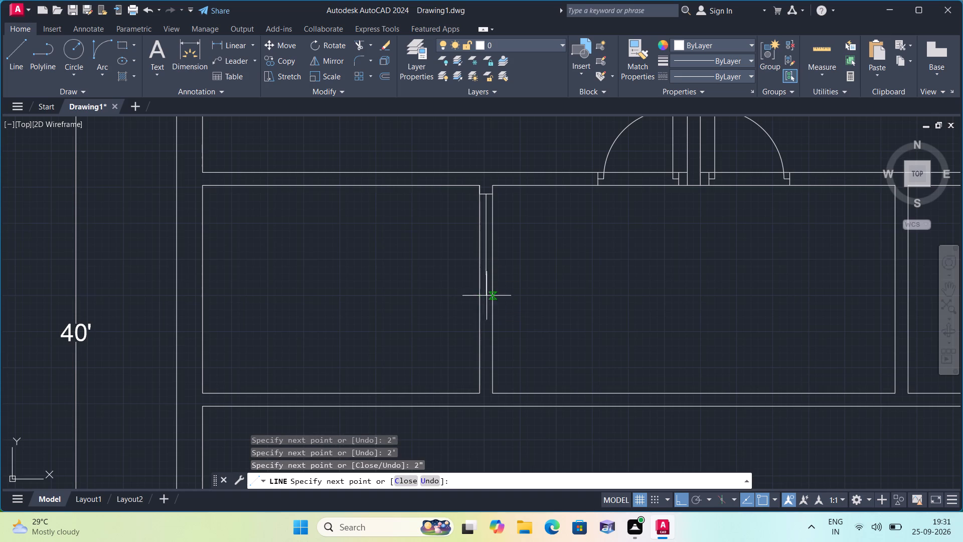
Draw the far jamb line across both halves of the partition at the lower end of the centreline segments.
scroll(491, 290, "up", 2)
left_click(496, 249)
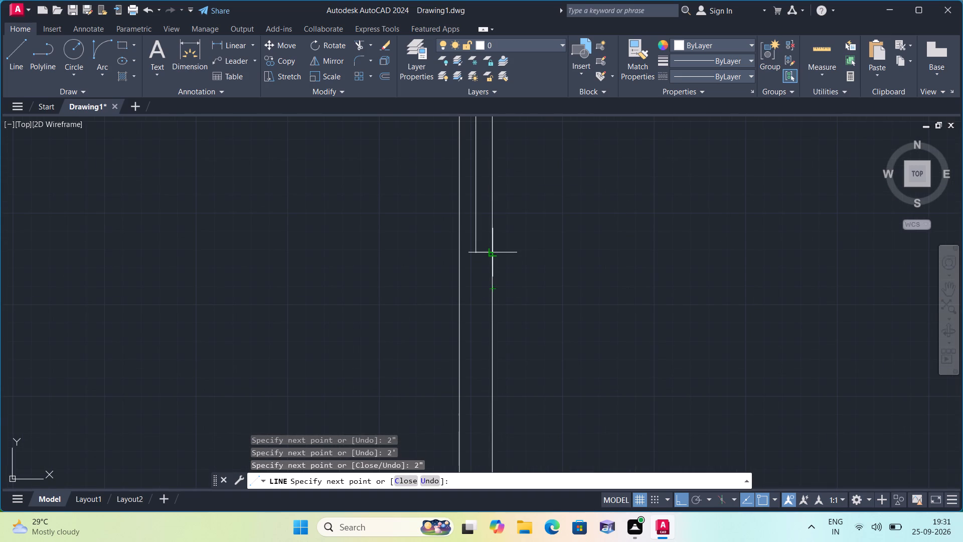
key("space")
key("space")
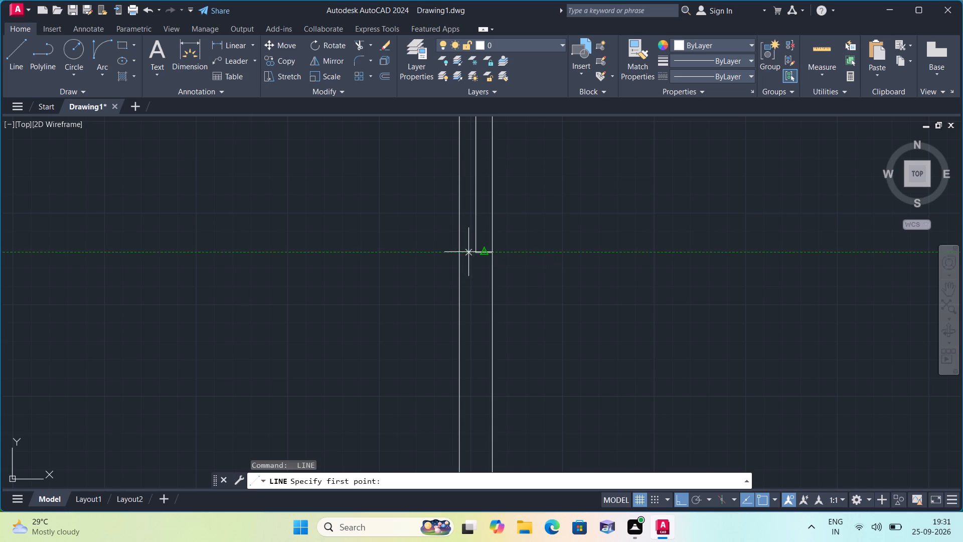
left_click(473, 251)
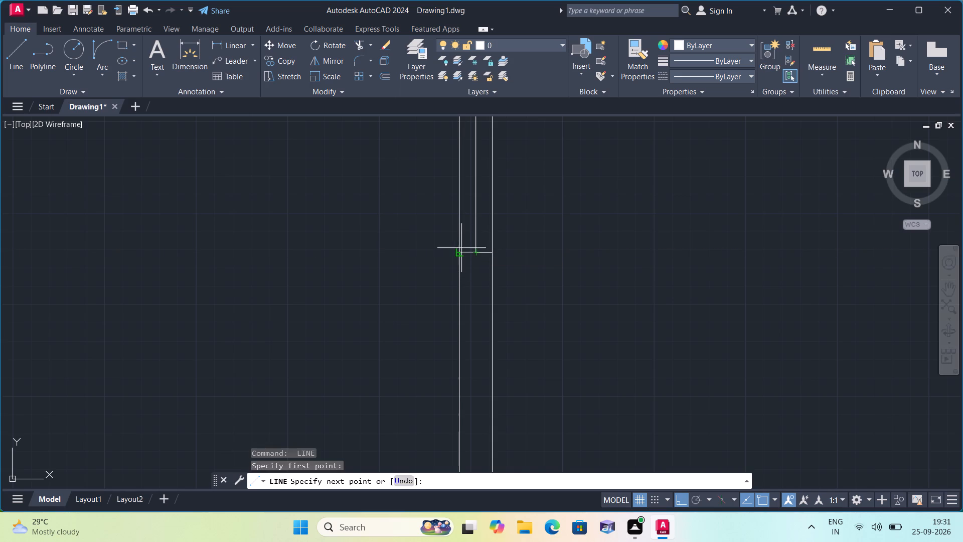
left_click(461, 246)
key("space")
Delete the 2' middle segment and the 3" helper line above the upper jamb in this partition.
middle_click_drag(469, 216, 468, 237)
scroll(469, 216, "down", 1)
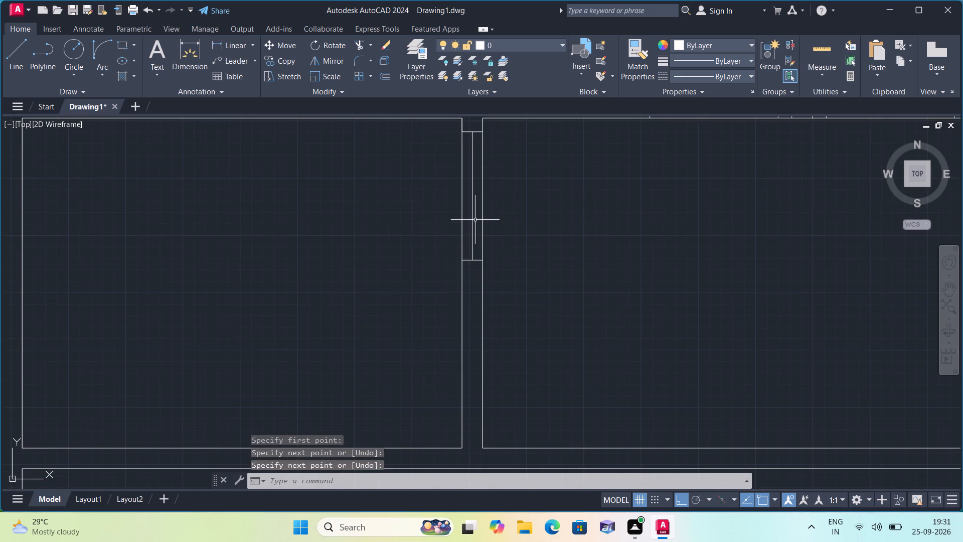
left_click(473, 208)
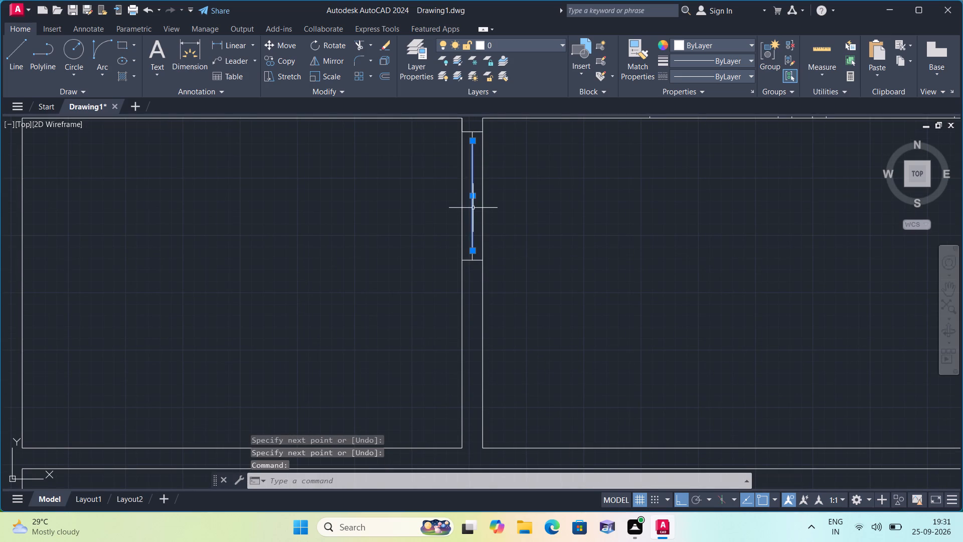
left_click(461, 124)
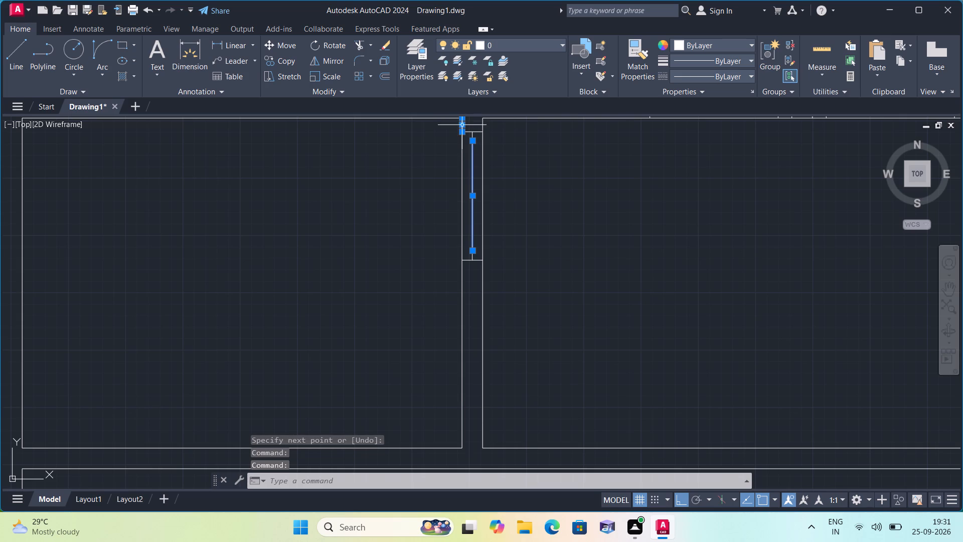
key("Delete")
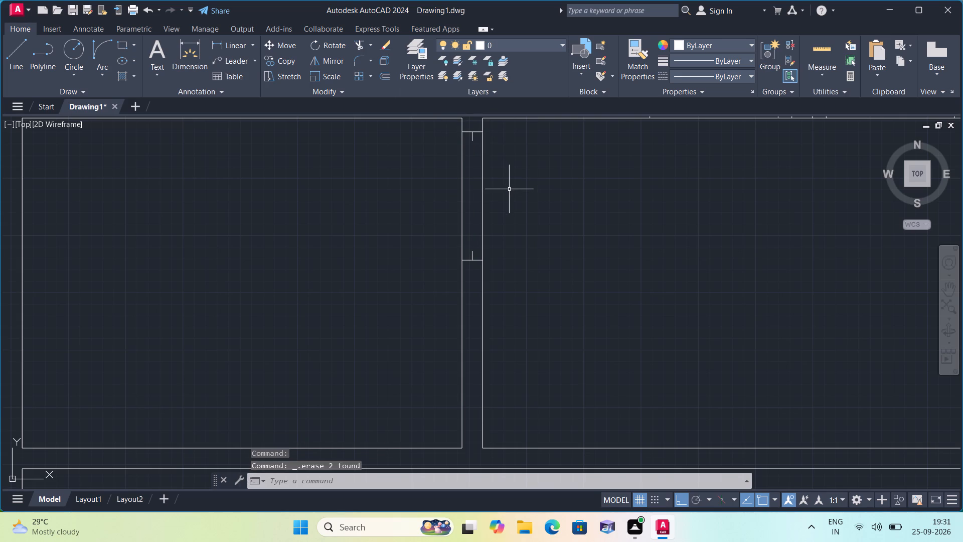
Draw the door's 2' leaf line horizontally into the left room from the inner end of the upper 2" stub.
key("l")
key("space")
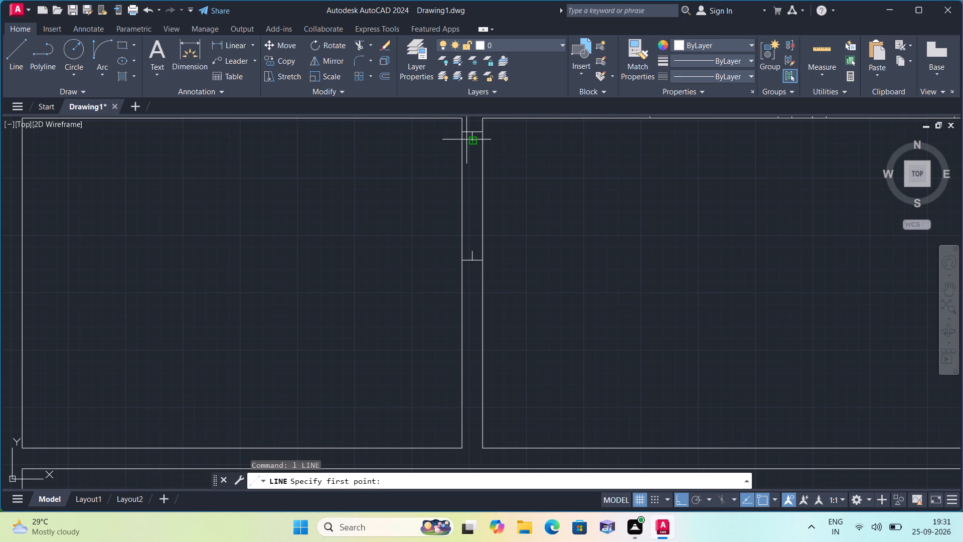
left_click(469, 139)
type("2'")
key("space")
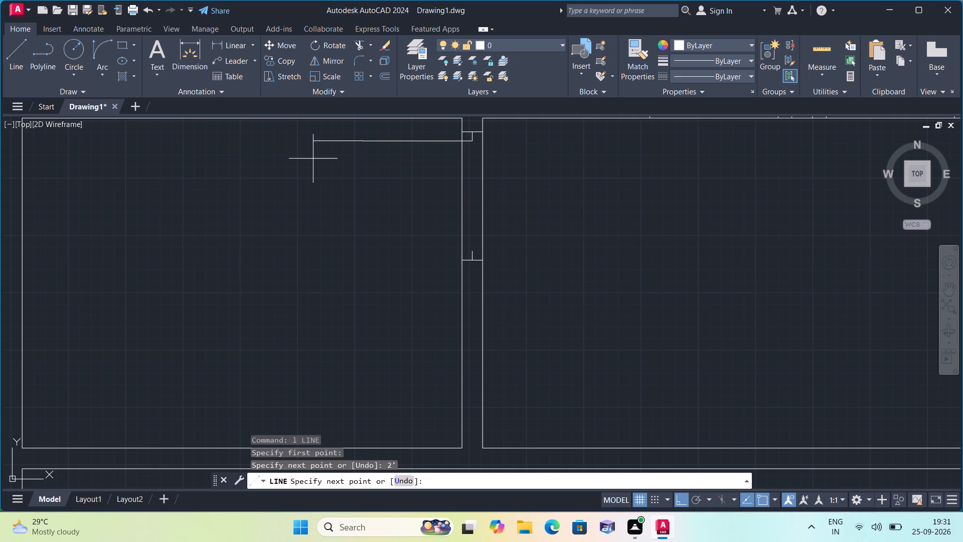
key("Escape")
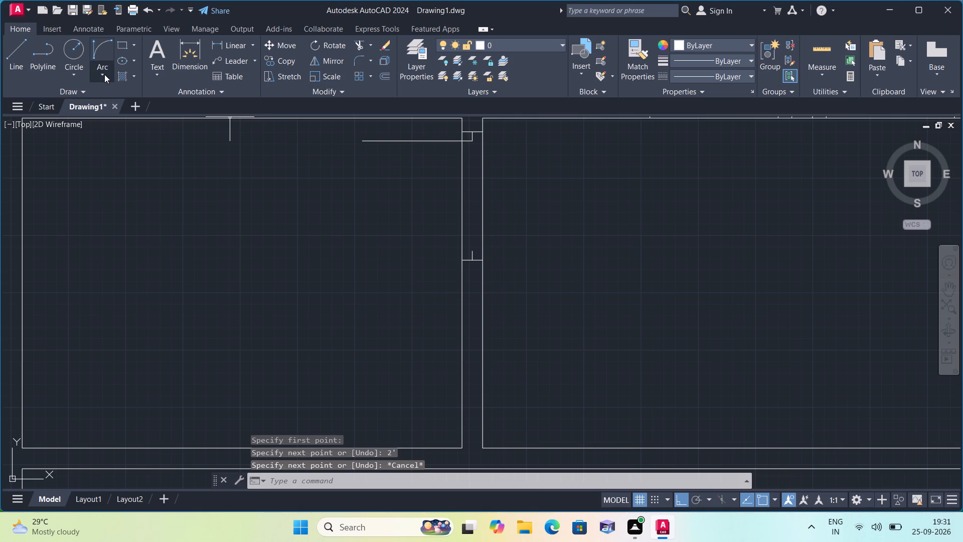
Draw this door's swing with a Start, End, Direction arc from the leaf's outer end to the lower jamb's stub end.
left_click(104, 74)
left_click(145, 222)
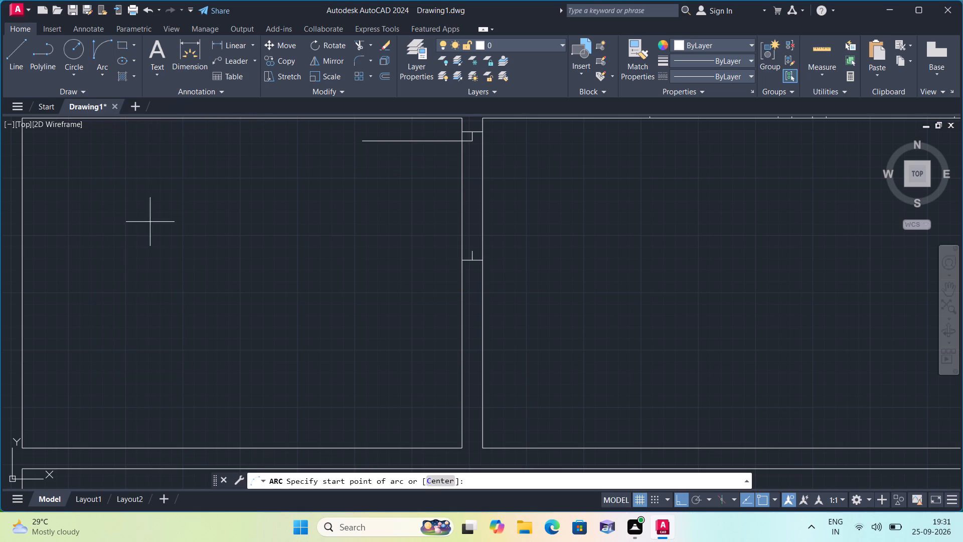
left_click(358, 142)
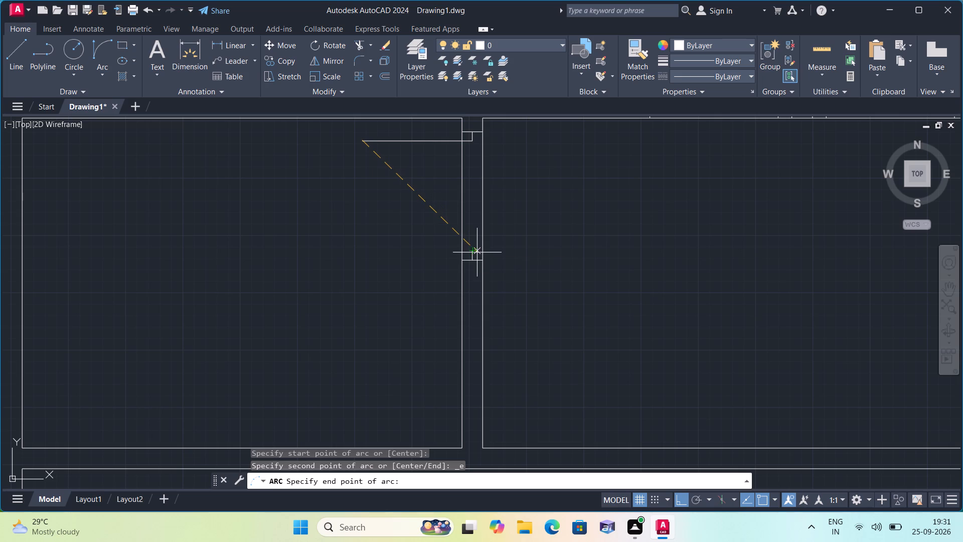
left_click(473, 250)
left_click(410, 252)
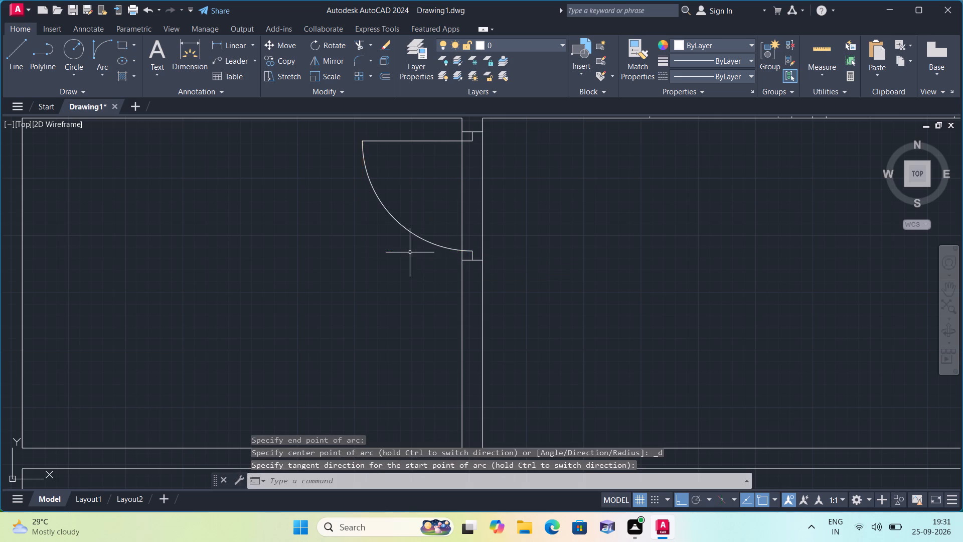
Draw a jamb line across the wall above the middle row's right room, 3" in from its outer upper corner.
scroll(410, 252, "down", 2)
middle_click_drag(507, 260, 411, 297)
scroll(503, 261, "down", 1)
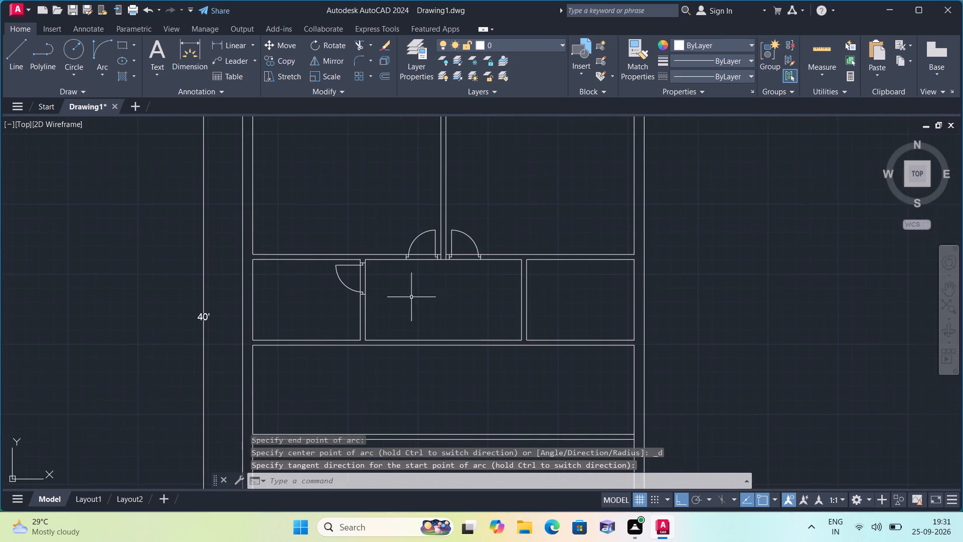
scroll(532, 286, "up", 1)
type("l")
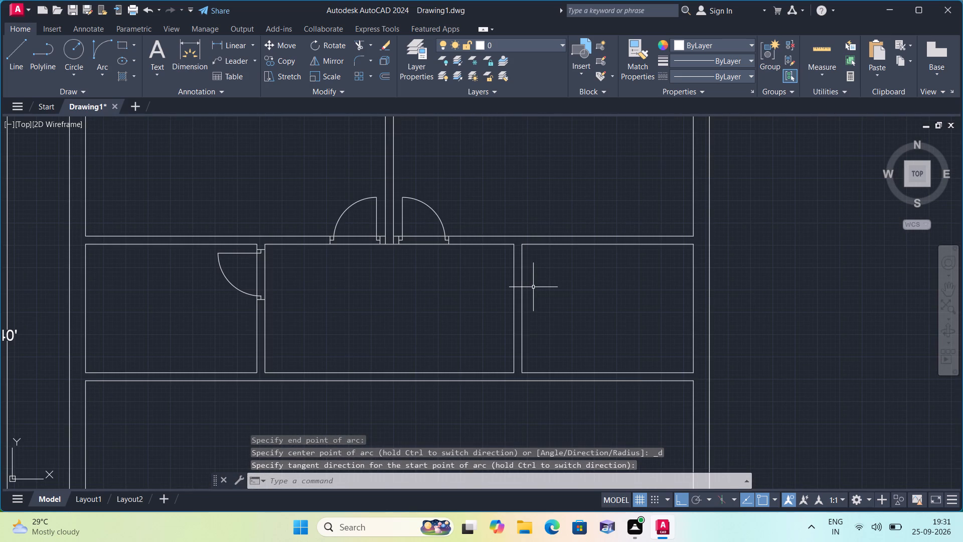
key("space")
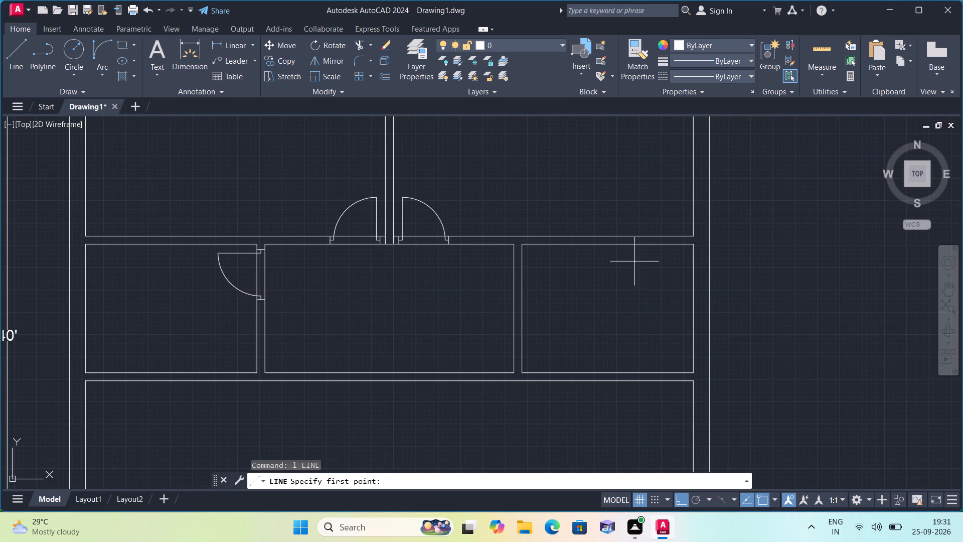
scroll(664, 255, "up", 1)
left_click(707, 234)
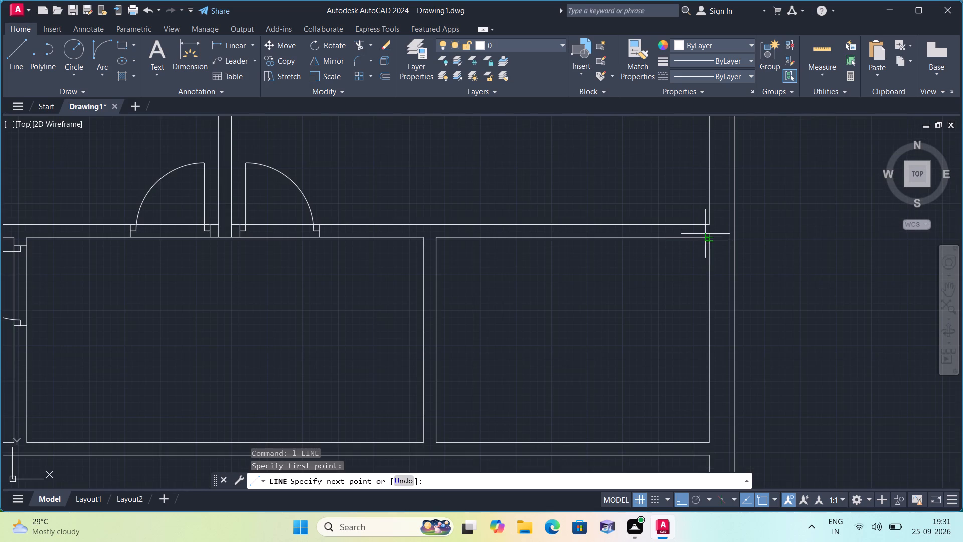
type("3\"")
key("space")
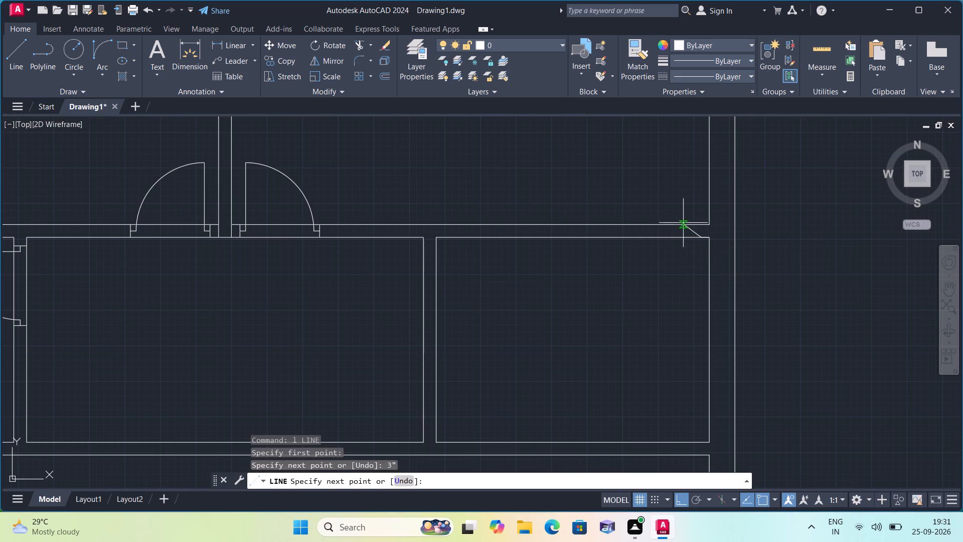
left_click(700, 222)
key("space")
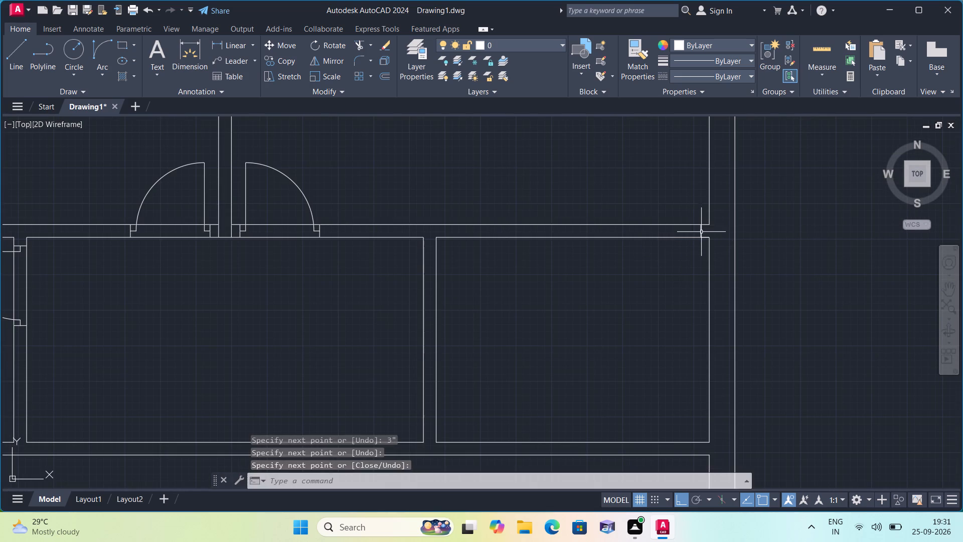
Draw 2", 2' and 2" segments from the new jamb's midpoint along the wall's centre, ending with a line up to the wall's upper face.
key("space")
left_click(701, 229)
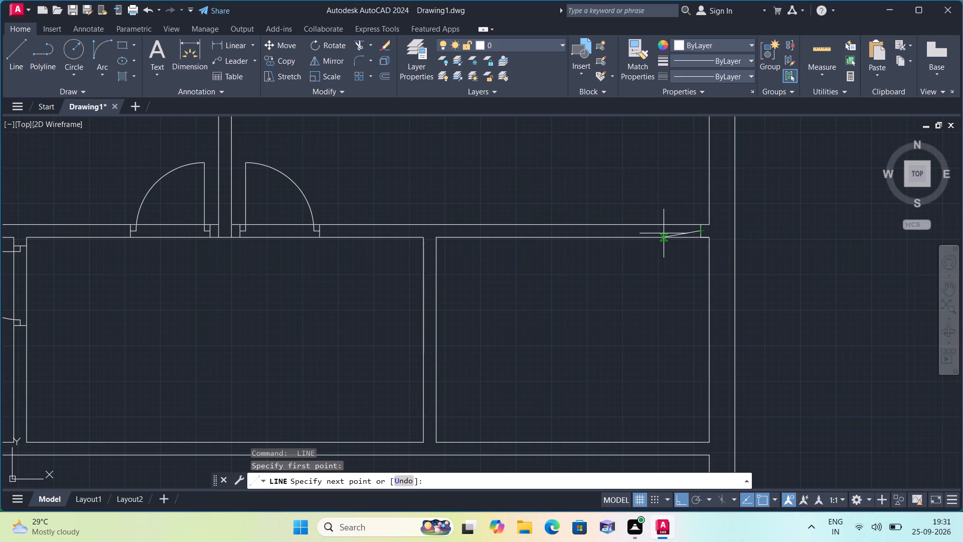
key("2")
key("shift+quotedbl")
key("space")
type("2'")
key("space")
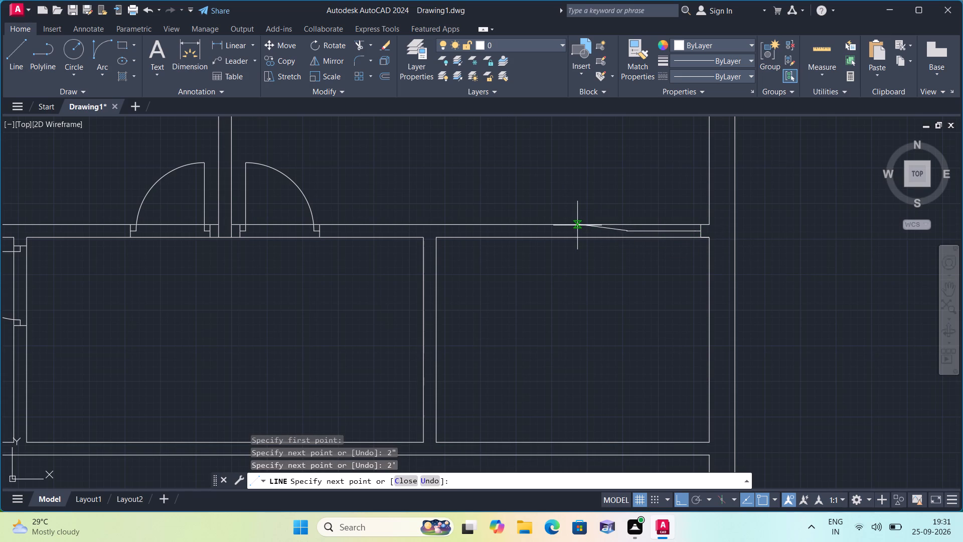
type("2\"")
key("space")
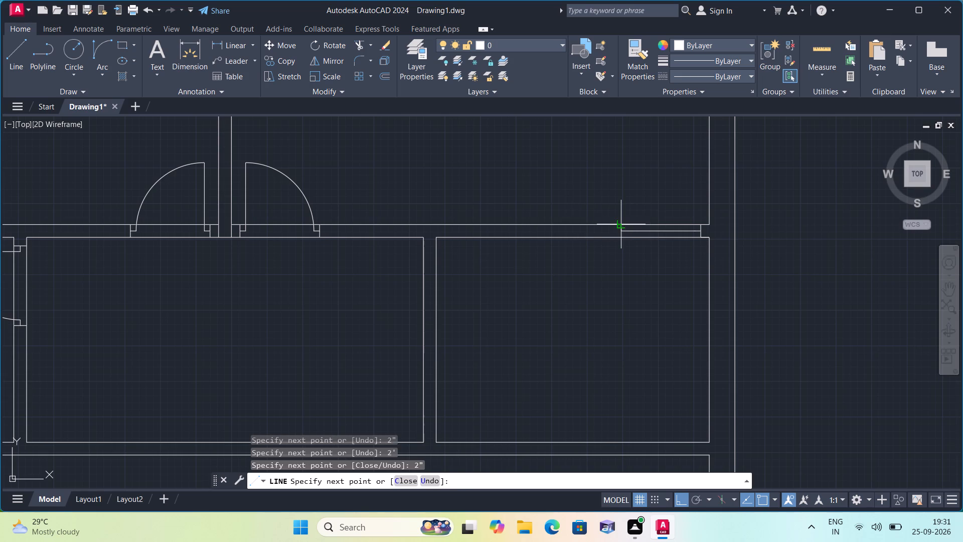
left_click(623, 223)
key("space")
Complete the second jamb with a line from the outer end of the last 2" segment down to the wall's lower face.
key("space")
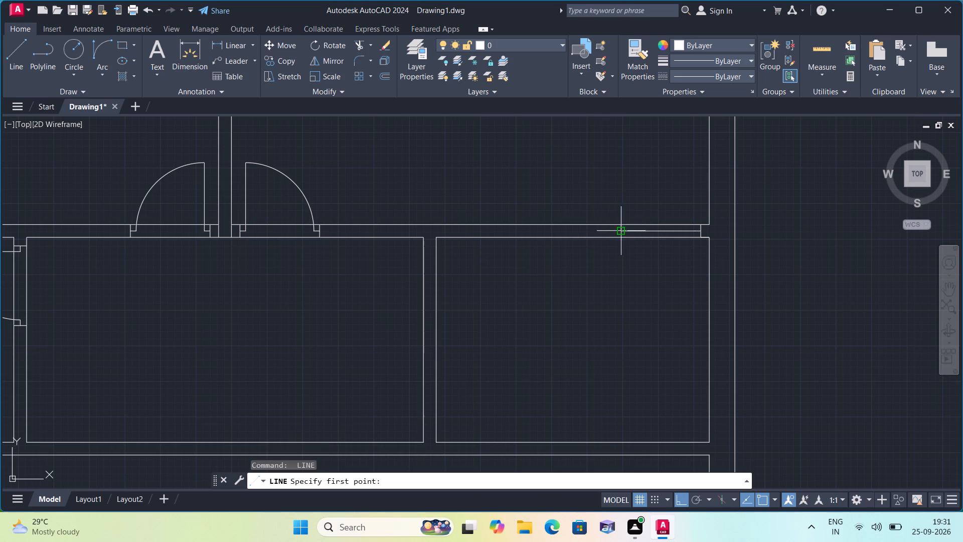
scroll(616, 233, "up", 2)
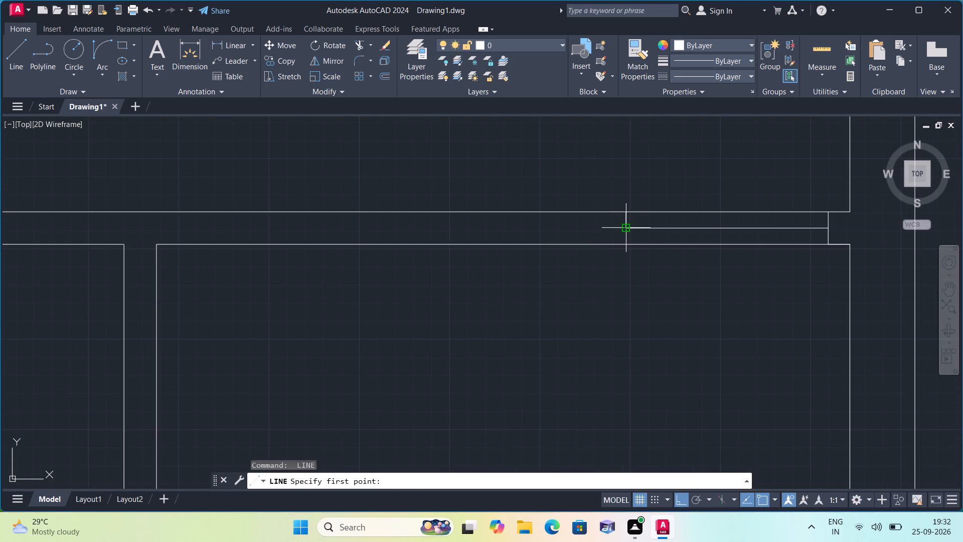
left_click(622, 226)
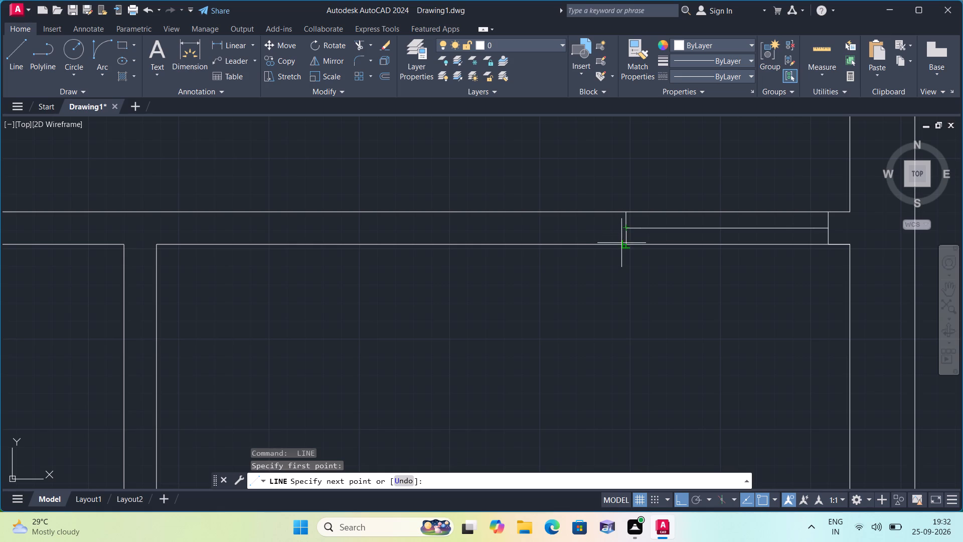
left_click(622, 245)
key("space")
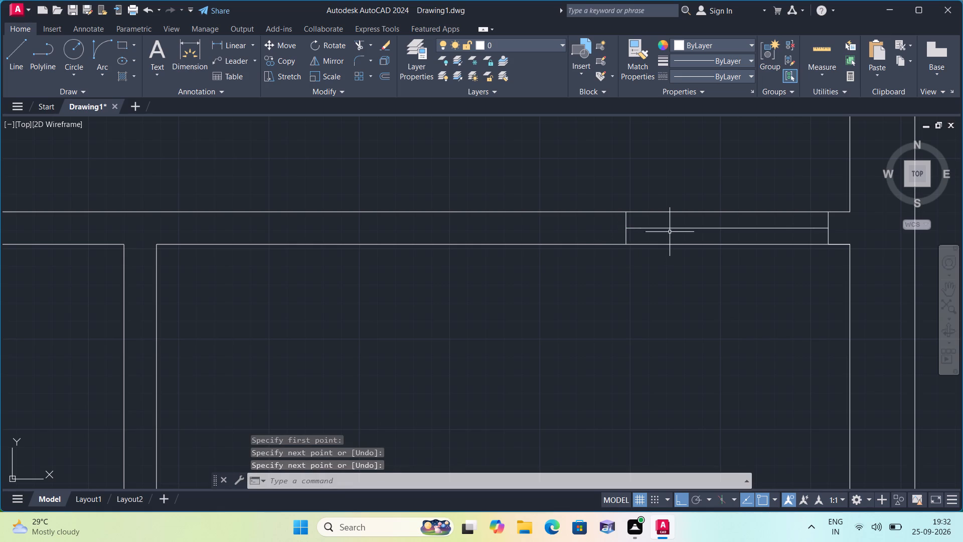
Delete the 2' middle segment and the 3" helper line at the room's outer upper corner.
left_click(670, 228)
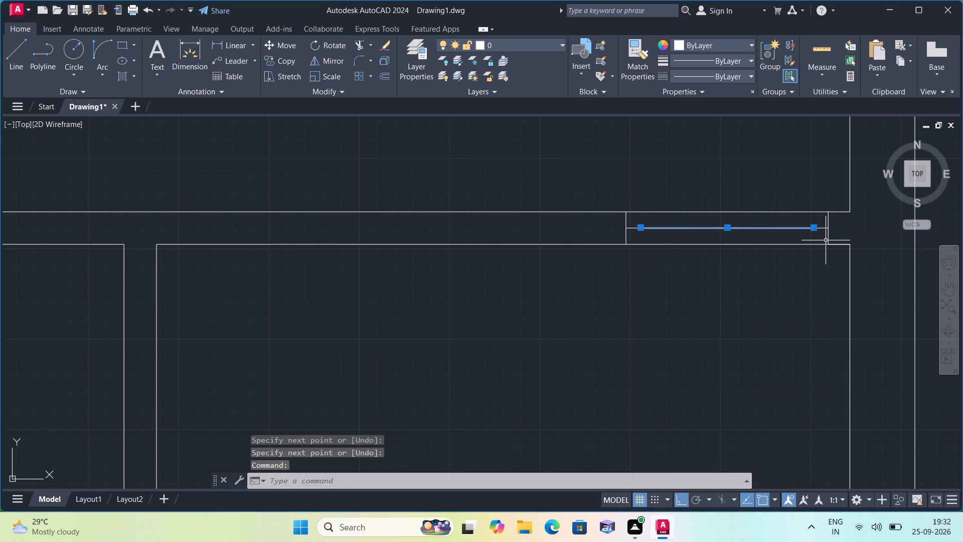
left_click(832, 244)
key("Delete")
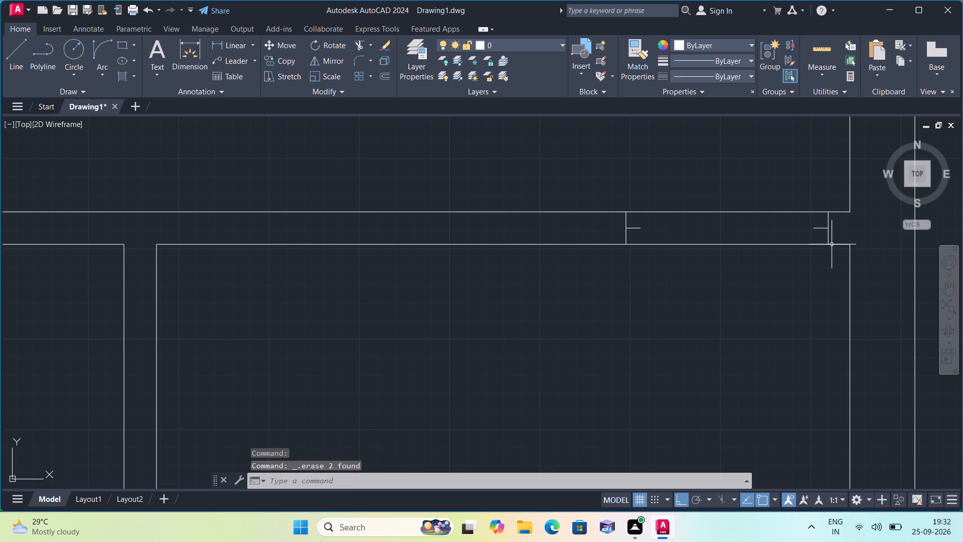
Draw the door's 2' leaf line straight down into the middle row's right room from the inner end of the outer jamb's 2" stub.
type("l")
key("space")
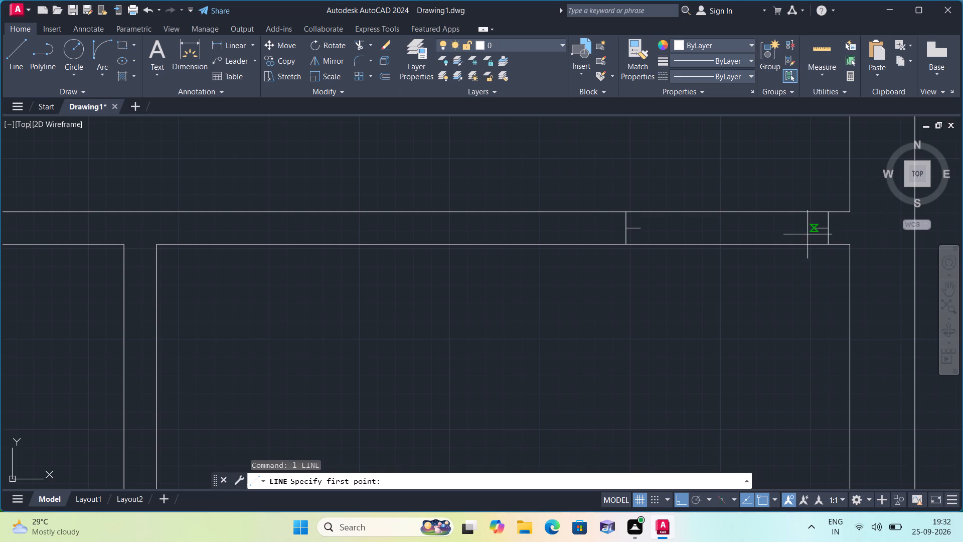
left_click(813, 228)
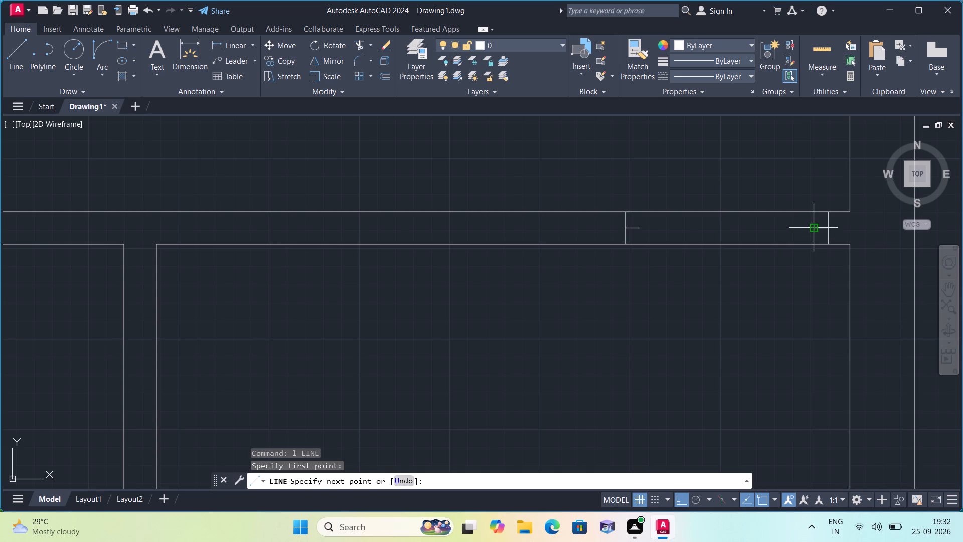
type("2'")
key("space")
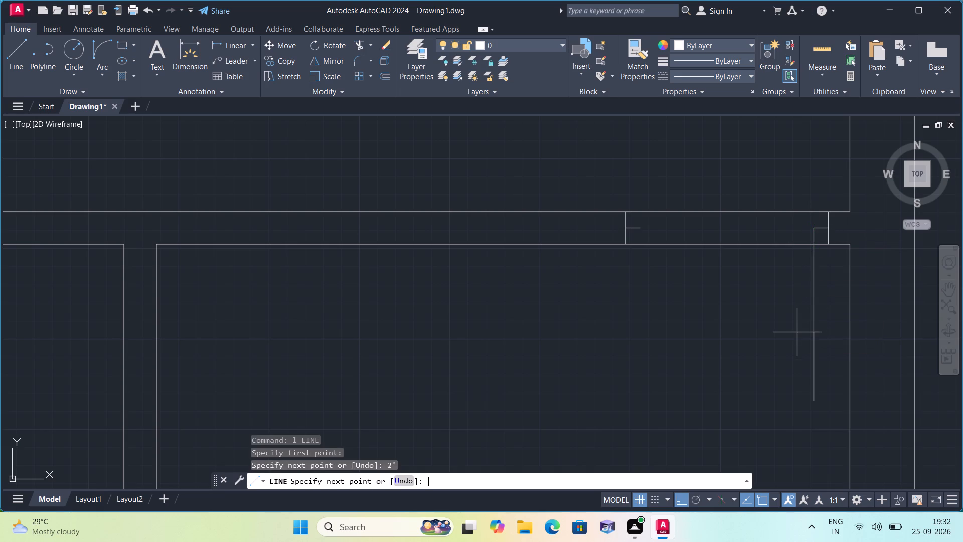
key("Escape")
Draw this door's swing with a Start, End, Direction arc from the leaf's lower end to the opposite jamb's stub end.
scroll(470, 294, "down", 1)
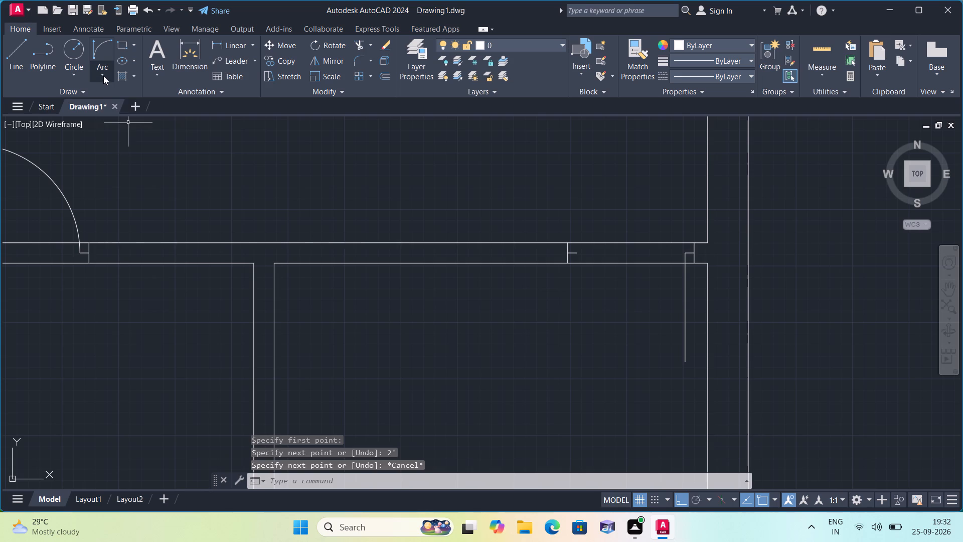
left_click(103, 76)
left_click(128, 227)
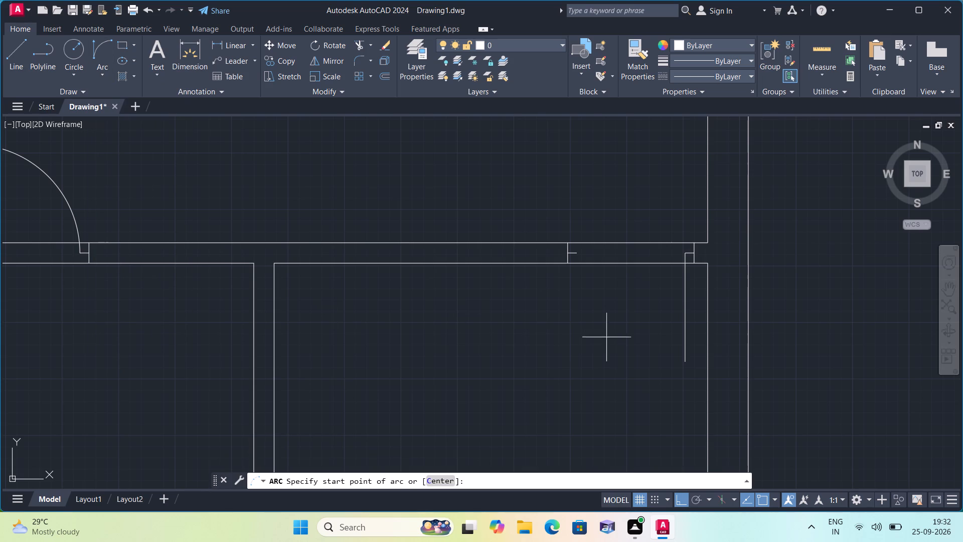
left_click(686, 363)
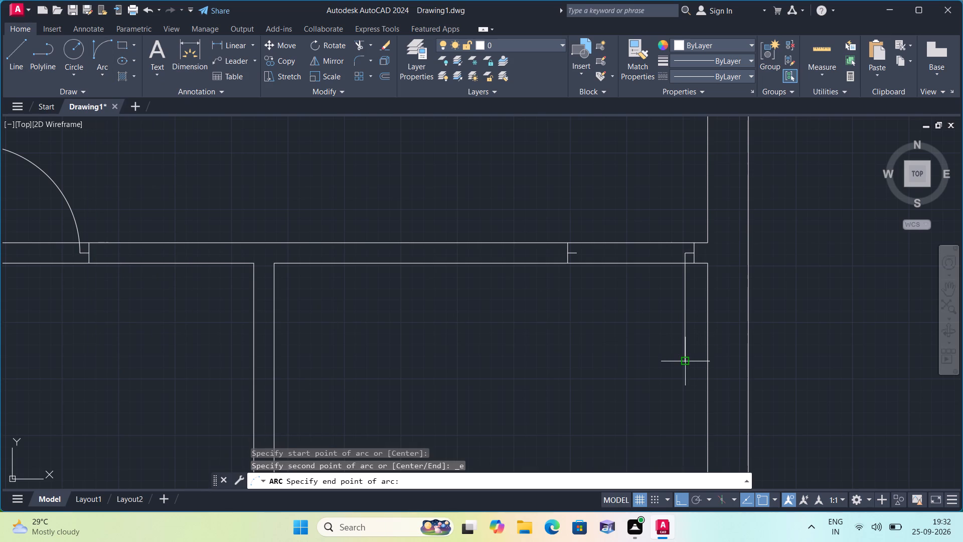
left_click(577, 253)
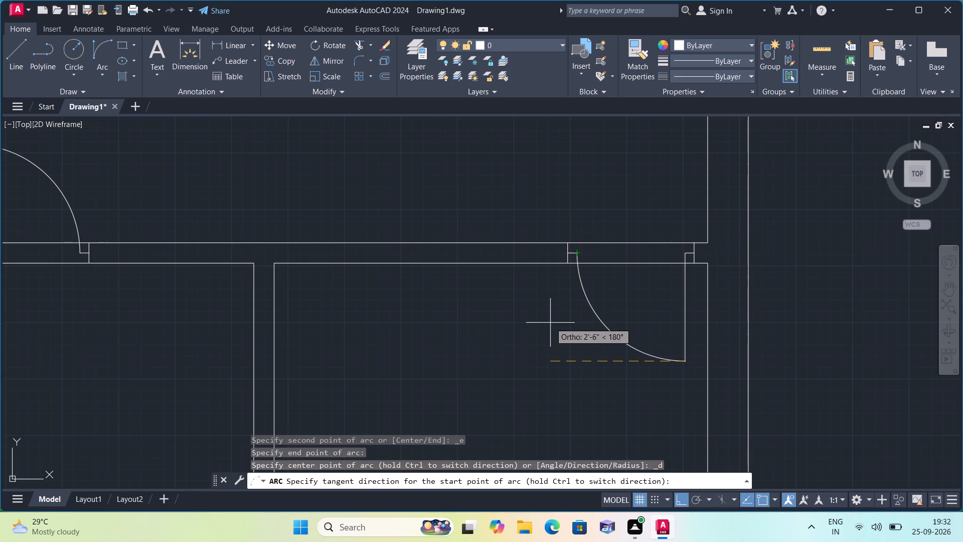
left_click(550, 323)
Trim the wall's upper line out of the upper left room's door opening, from jamb to jamb.
scroll(535, 320, "down", 2)
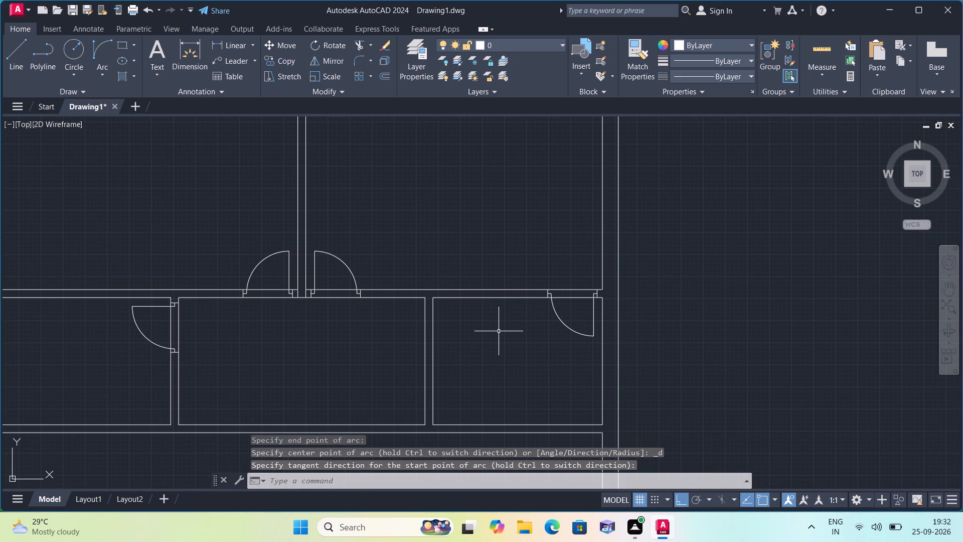
type("tr")
type("im")
key("space")
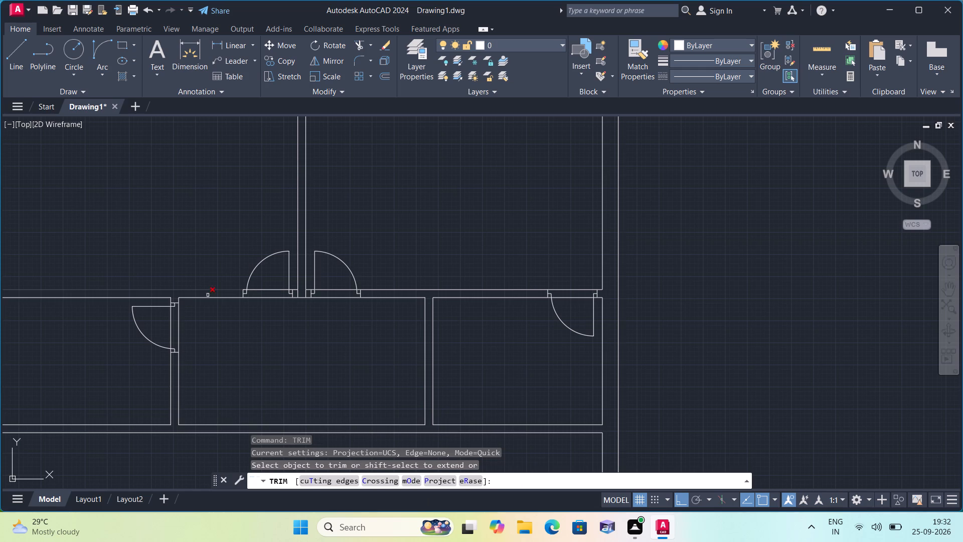
left_click(254, 288)
scroll(236, 289, "up", 3)
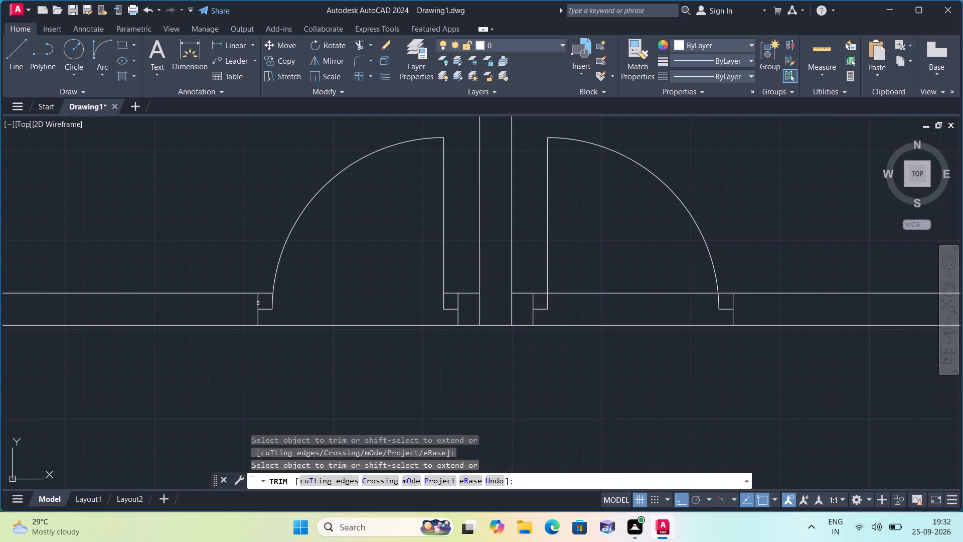
left_click(263, 291)
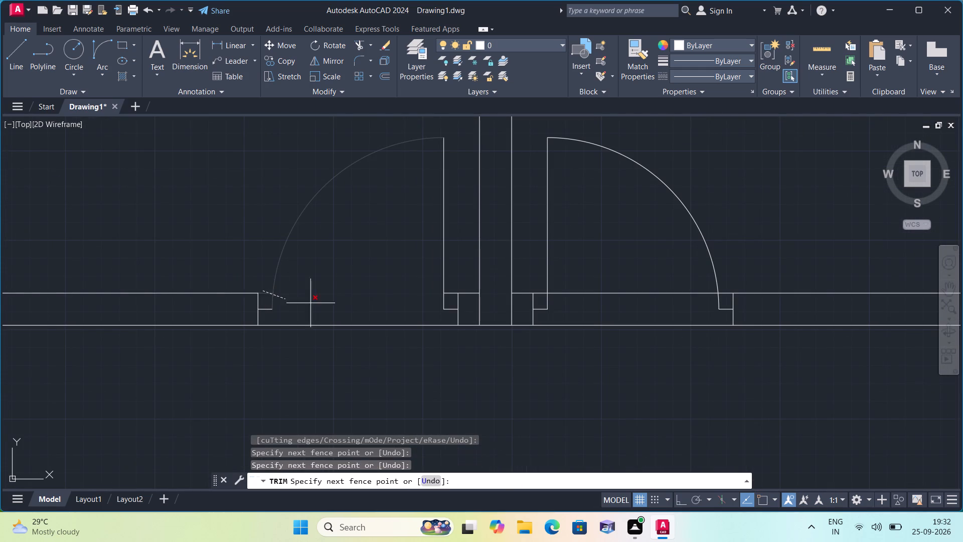
left_click(189, 218)
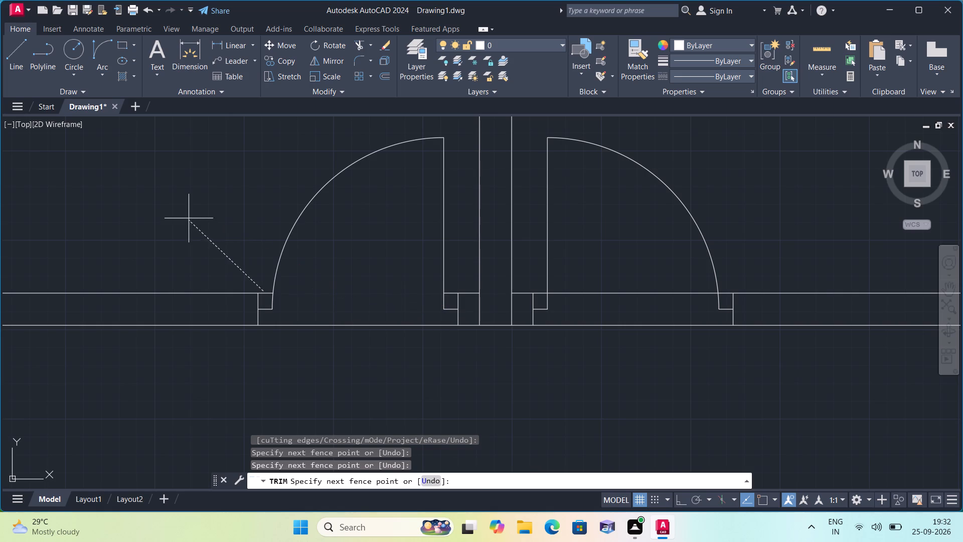
left_click(262, 292)
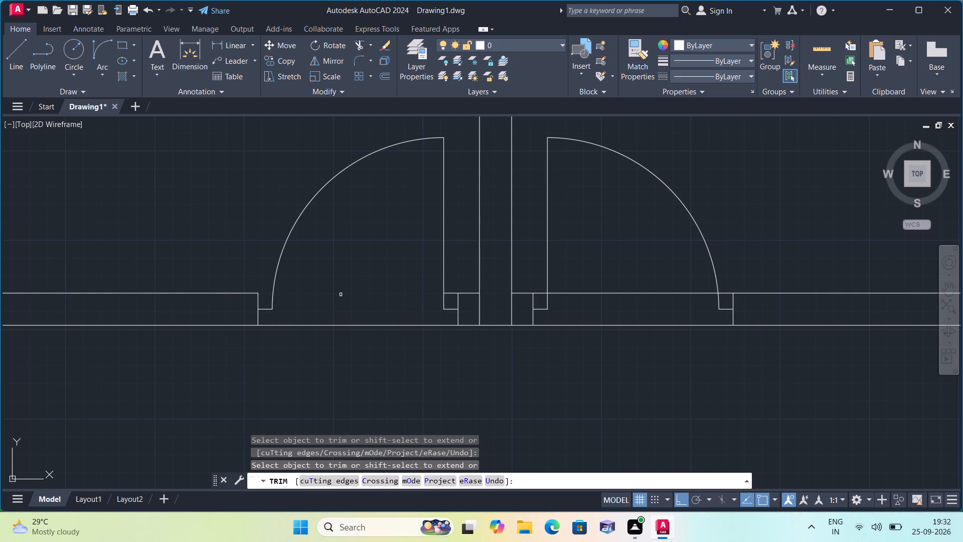
left_click(450, 292)
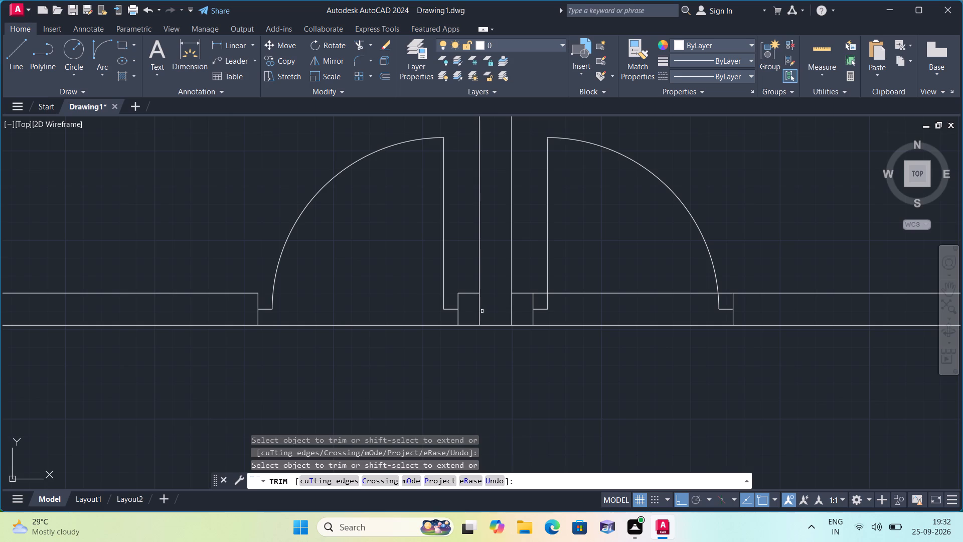
Trim both lines of the vertical partition between the upper rooms where they cross the horizontal wall.
left_click(480, 308)
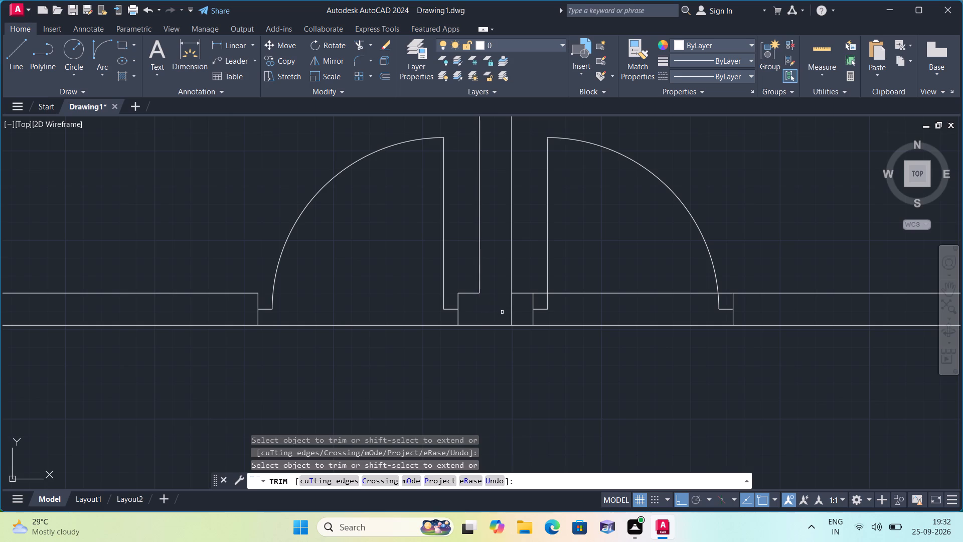
left_click(513, 305)
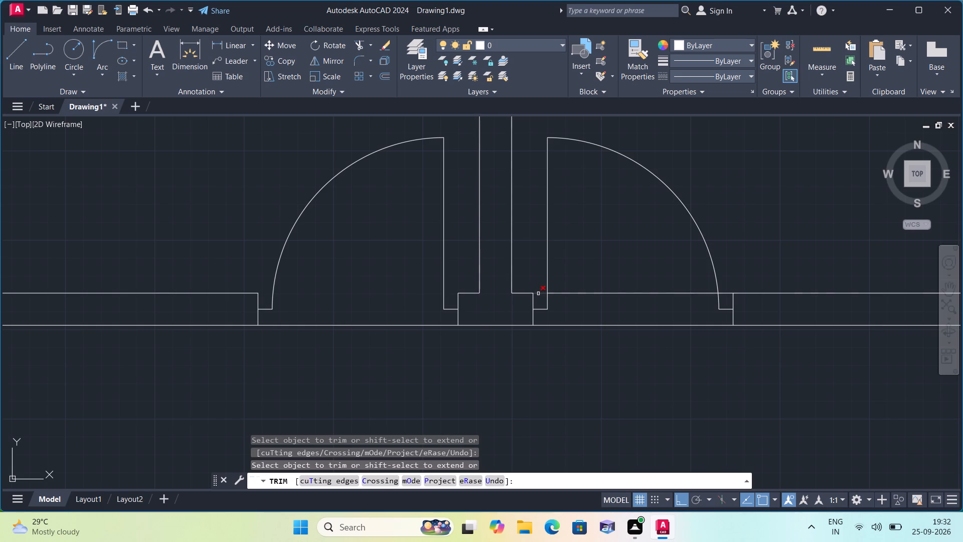
Trim the wall's upper line out of the upper right room's door opening, from jamb to jamb.
left_click(538, 294)
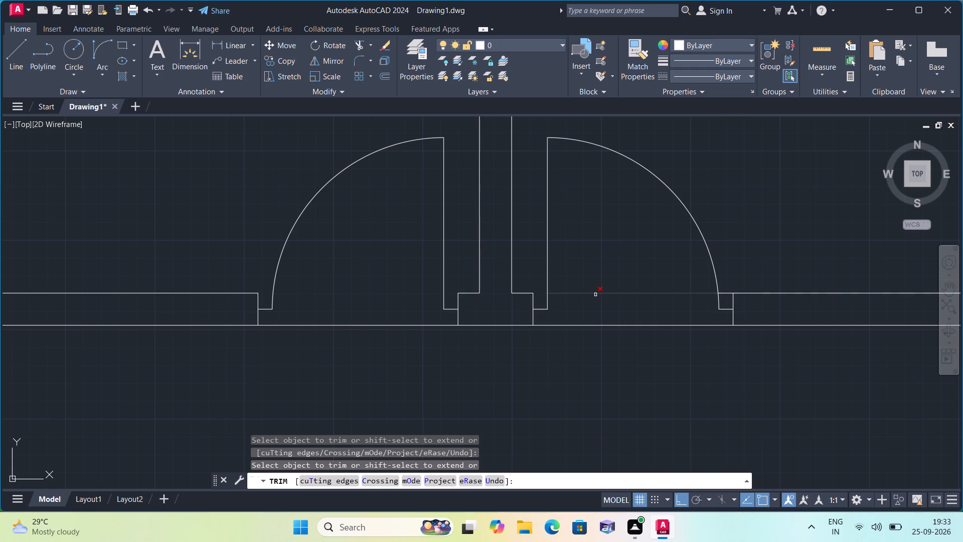
left_click(595, 294)
scroll(595, 294, "down", 2)
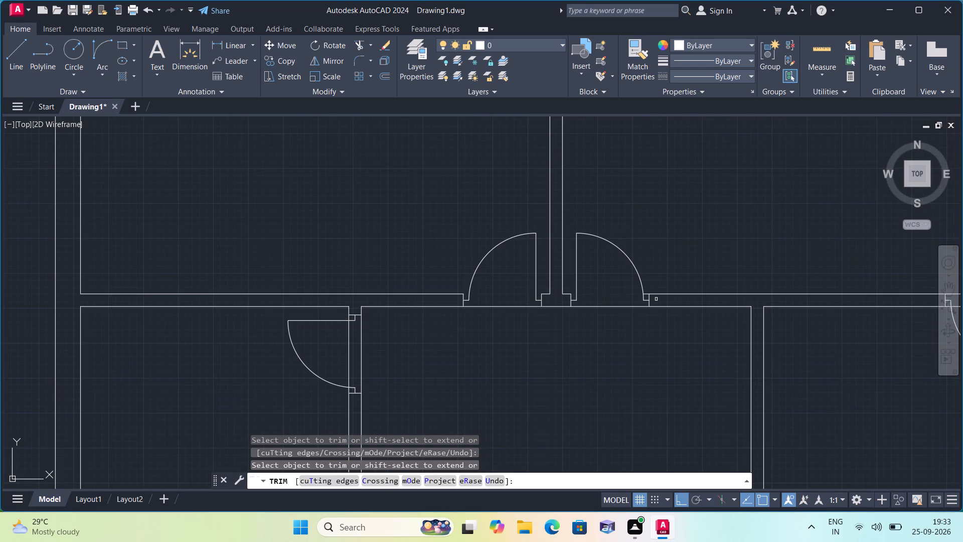
scroll(656, 299, "up", 2)
left_click(626, 285)
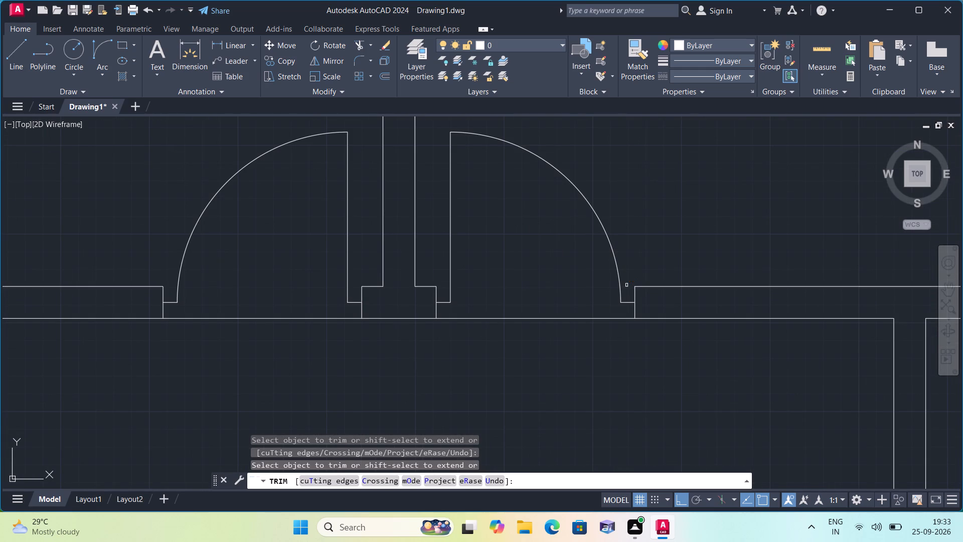
Trim the partition's left line out of the middle row's left room door opening, including the short pieces beside both stubs.
scroll(626, 285, "down", 2)
middle_click_drag(554, 335, 450, 263)
scroll(472, 276, "down", 1)
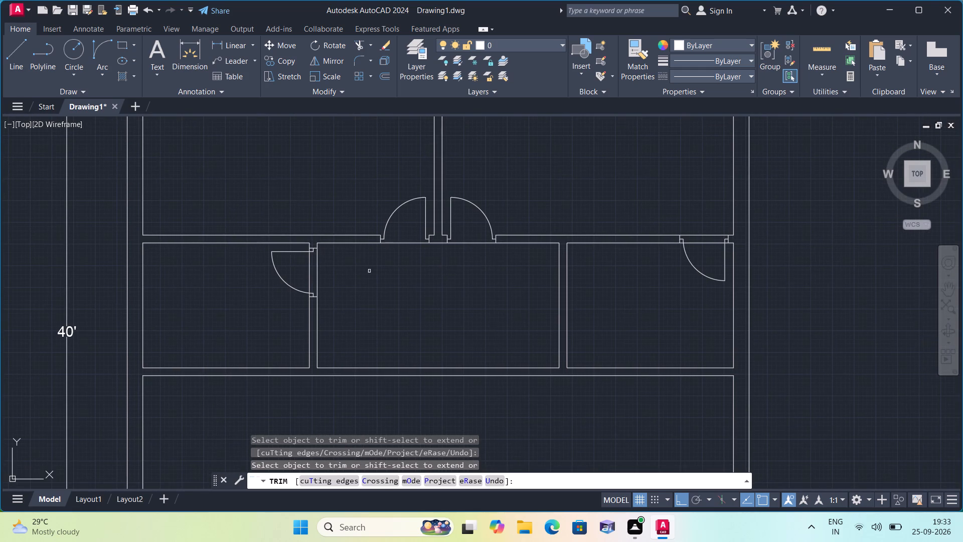
scroll(307, 280, "up", 1)
left_click(309, 275)
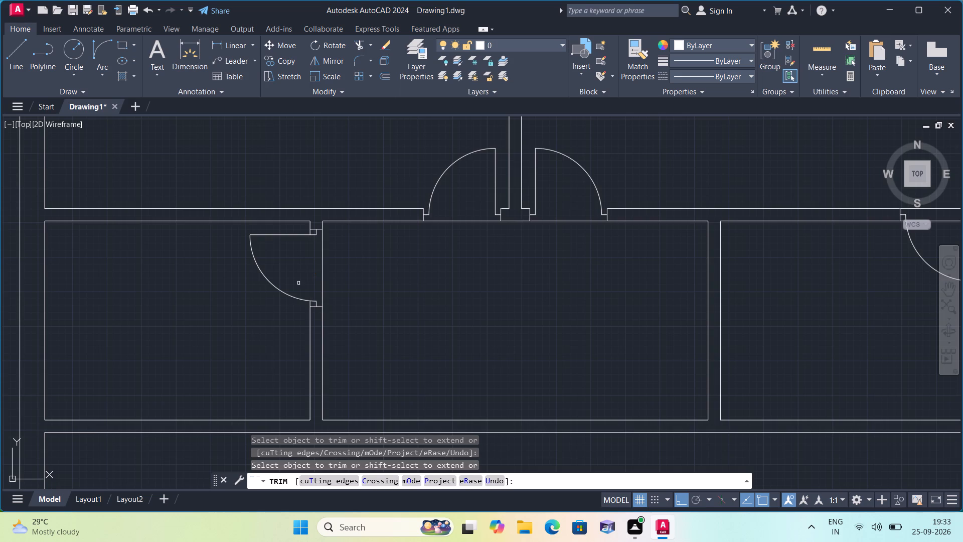
scroll(291, 302, "up", 2)
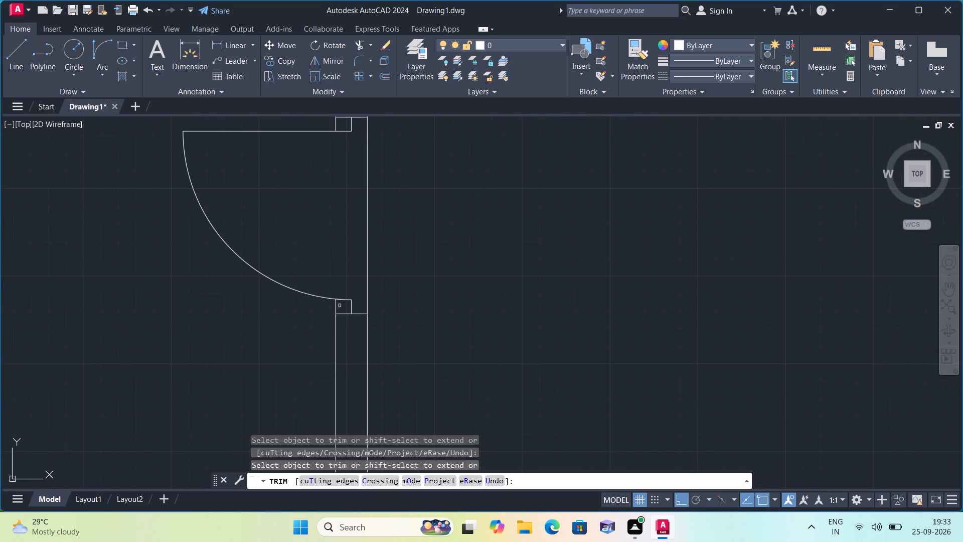
left_click(335, 306)
scroll(314, 284, "down", 1)
middle_click_drag(333, 222, 330, 254)
scroll(323, 214, "up", 2)
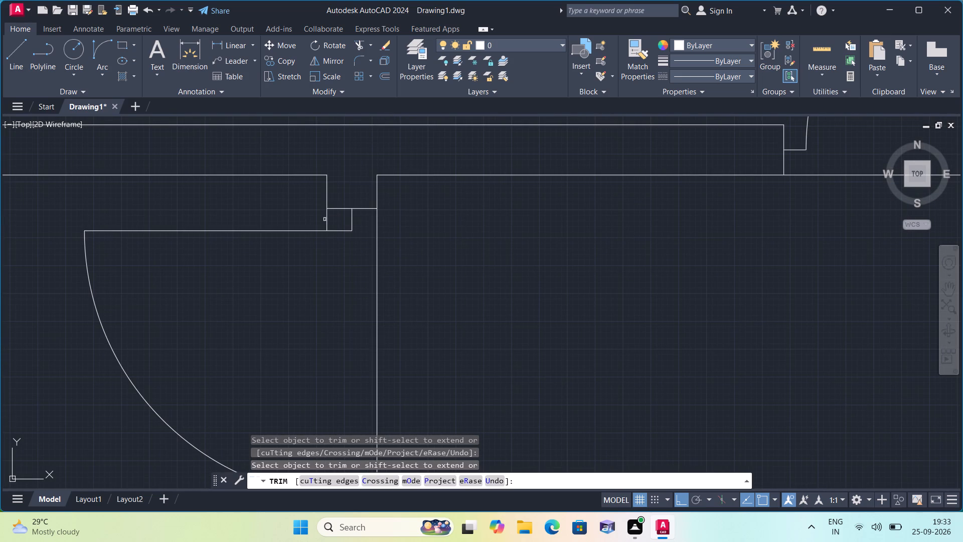
left_click(326, 217)
Trim the wall's lower line out of the middle row's right room door opening, including the short pieces beside both jamb stubs.
scroll(326, 216, "down", 2)
middle_click_drag(431, 298, 332, 244)
scroll(403, 272, "down", 1)
middle_click_drag(507, 281, 241, 336)
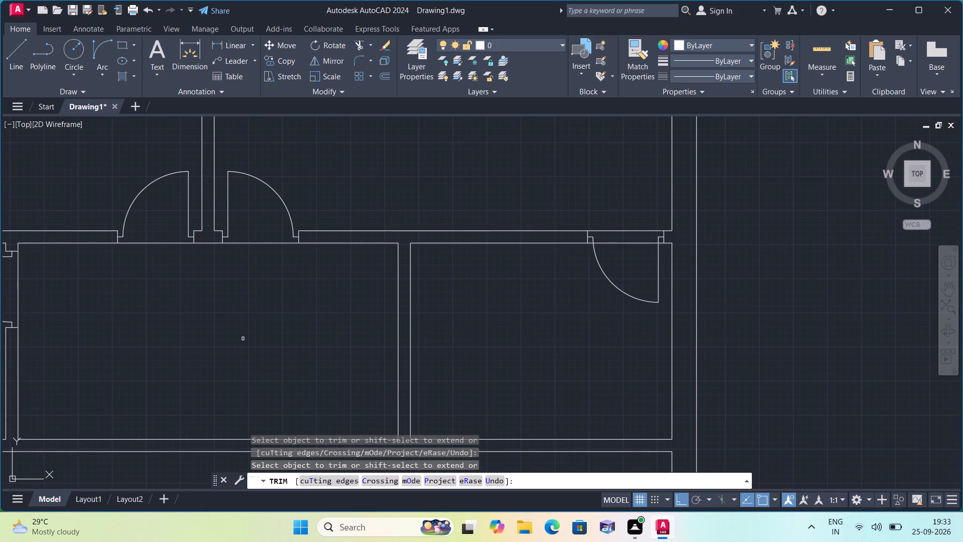
scroll(605, 245, "up", 2)
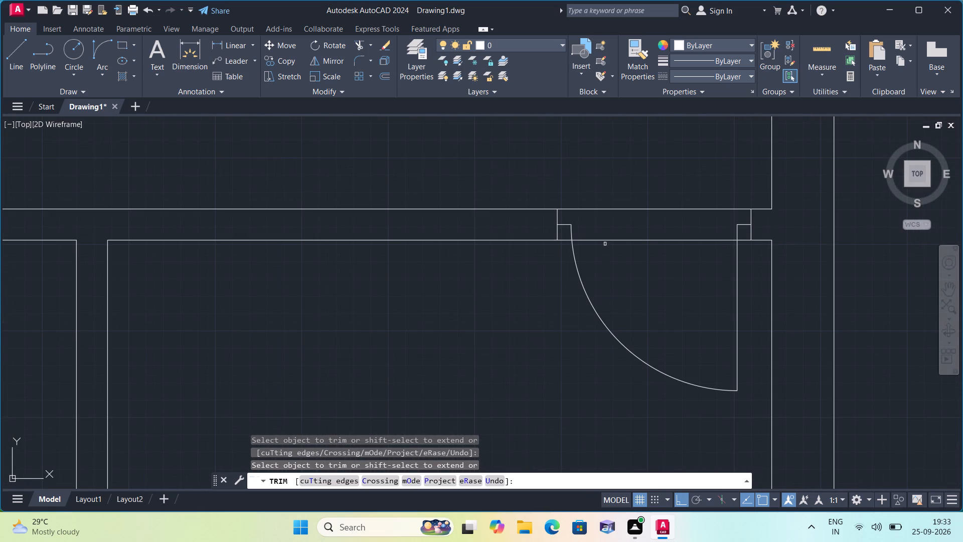
left_click(605, 241)
scroll(560, 247, "up", 2)
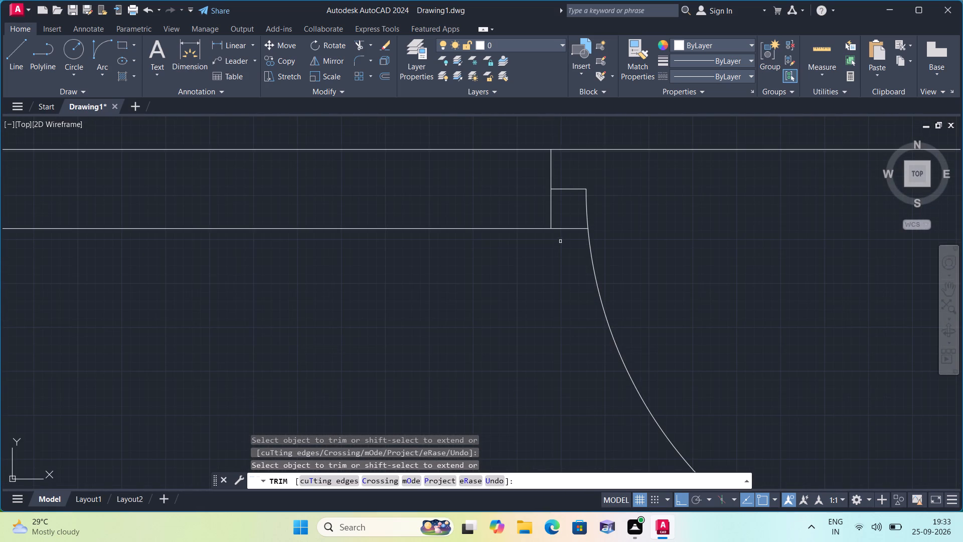
left_click(560, 229)
scroll(560, 229, "down", 2)
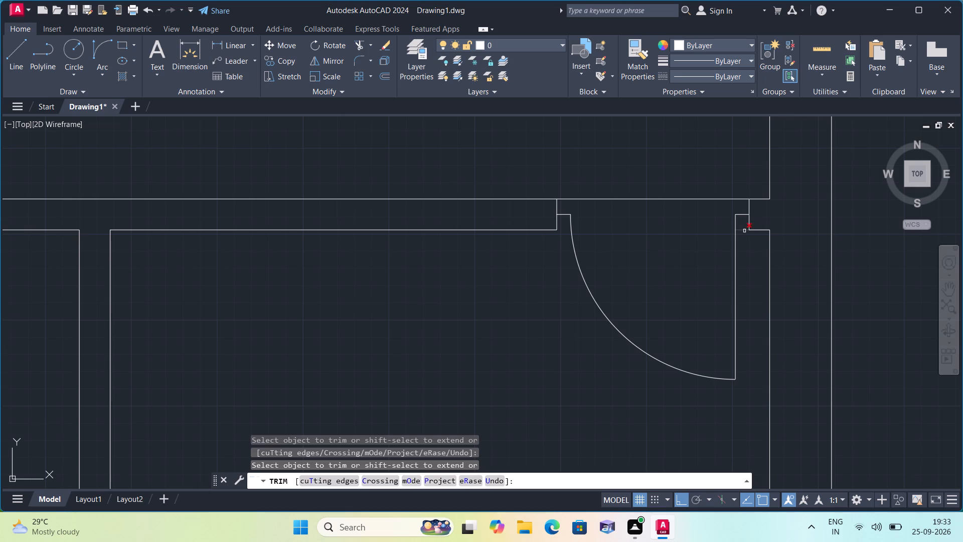
left_click(744, 231)
scroll(720, 257, "down", 2)
scroll(668, 323, "down", 1)
middle_click_drag(603, 345, 619, 246)
scroll(597, 322, "down", 1)
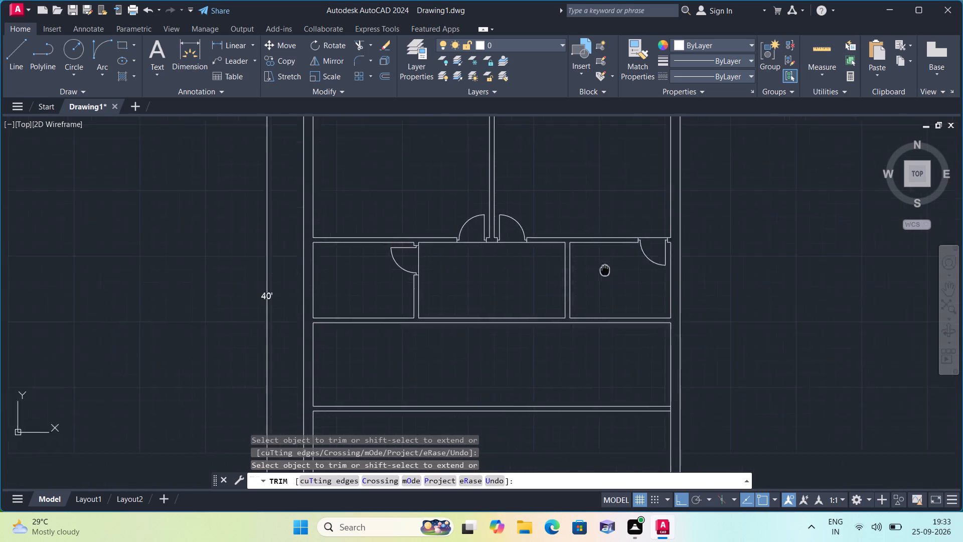
middle_click_drag(540, 337, 538, 295)
scroll(539, 294, "down", 1)
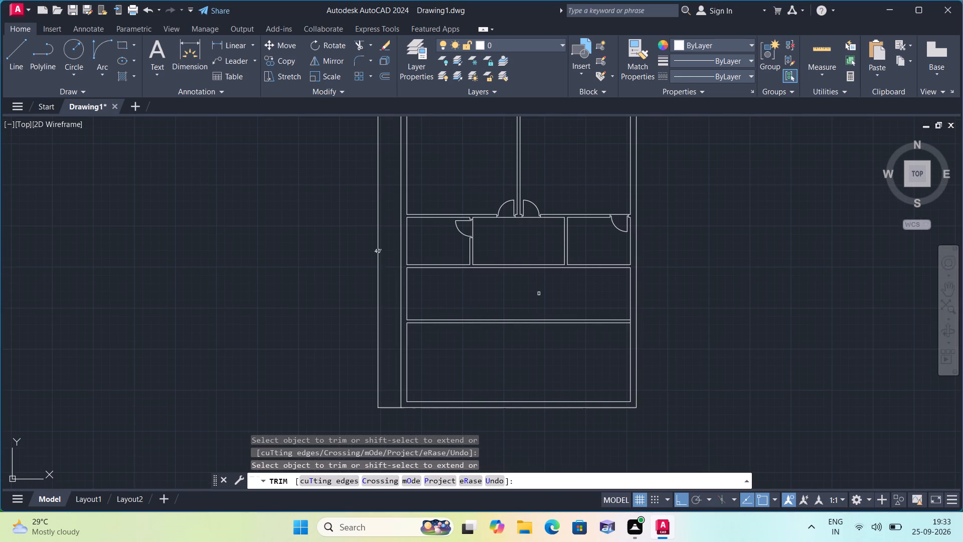
key("Escape")
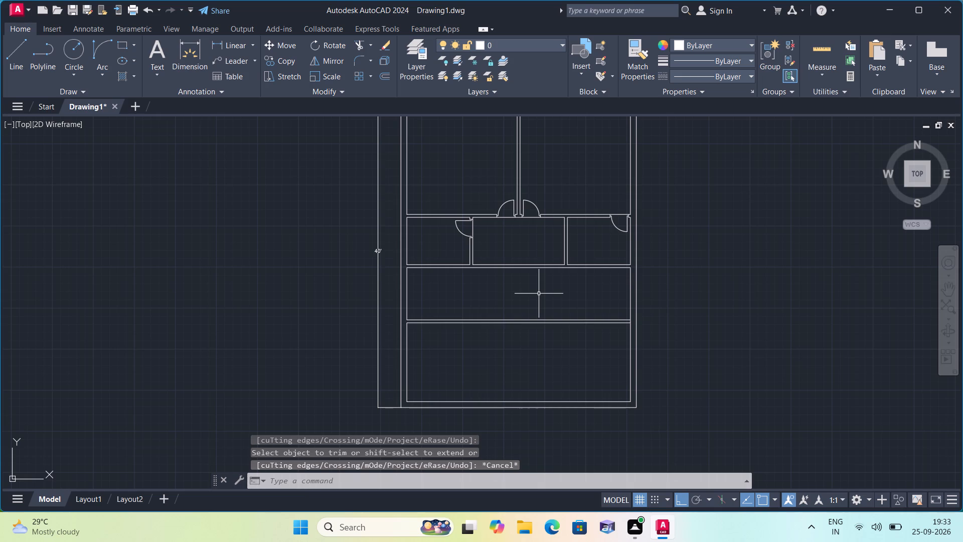
Offset the bottom room's left inner wall line 8' into the room.
type("offset")
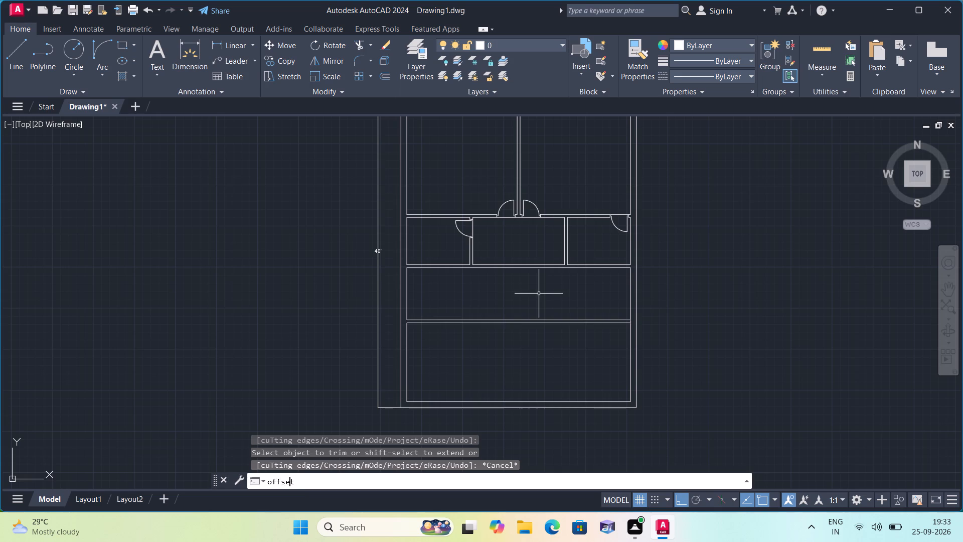
key("space")
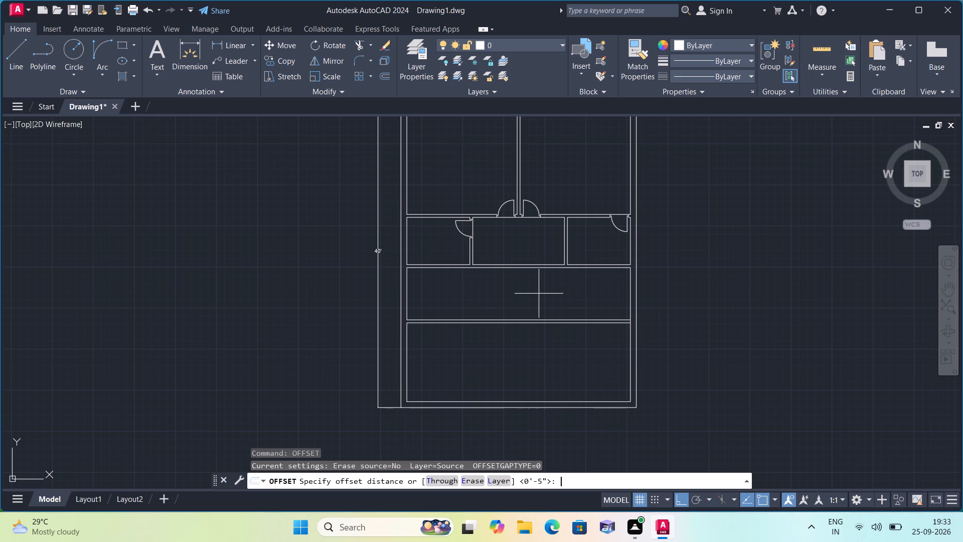
scroll(531, 342, "down", 1)
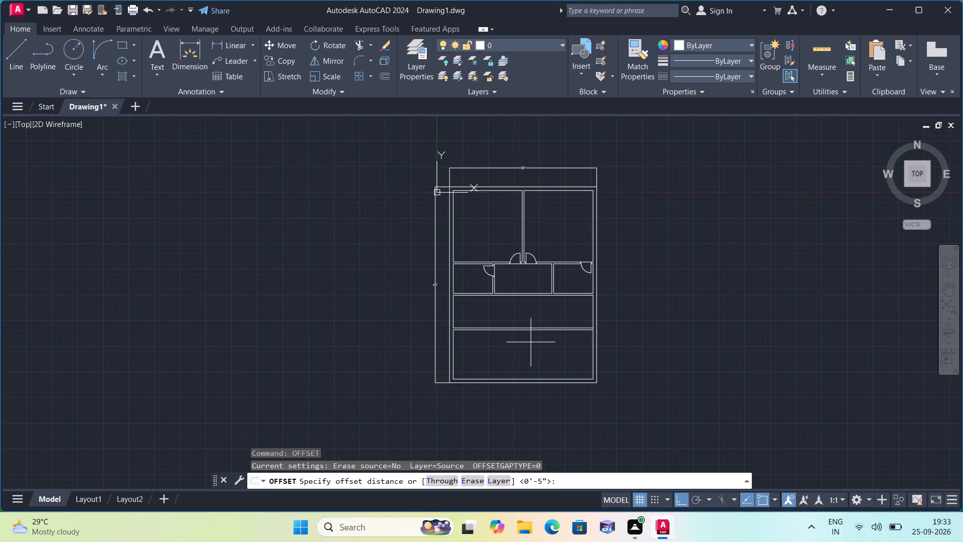
type("8'")
key("space")
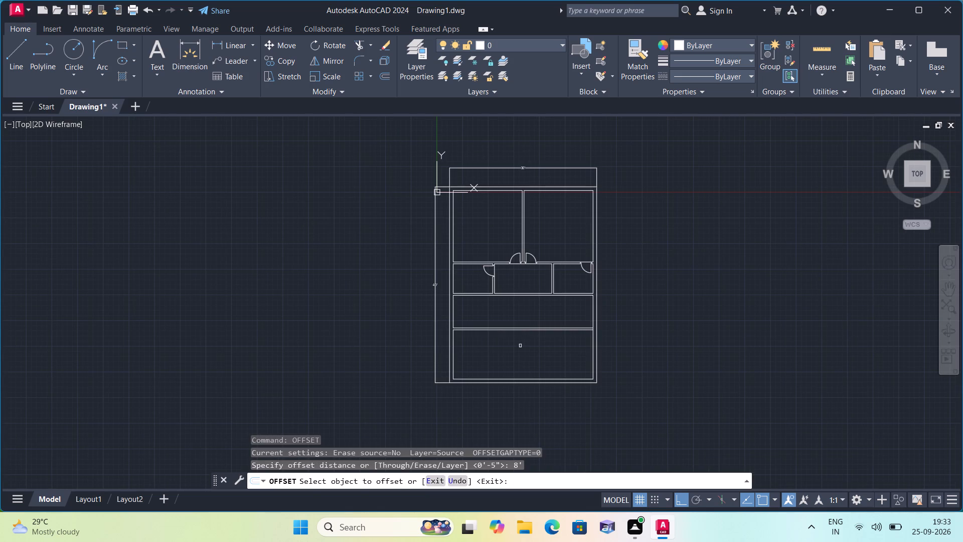
scroll(456, 347, "up", 1)
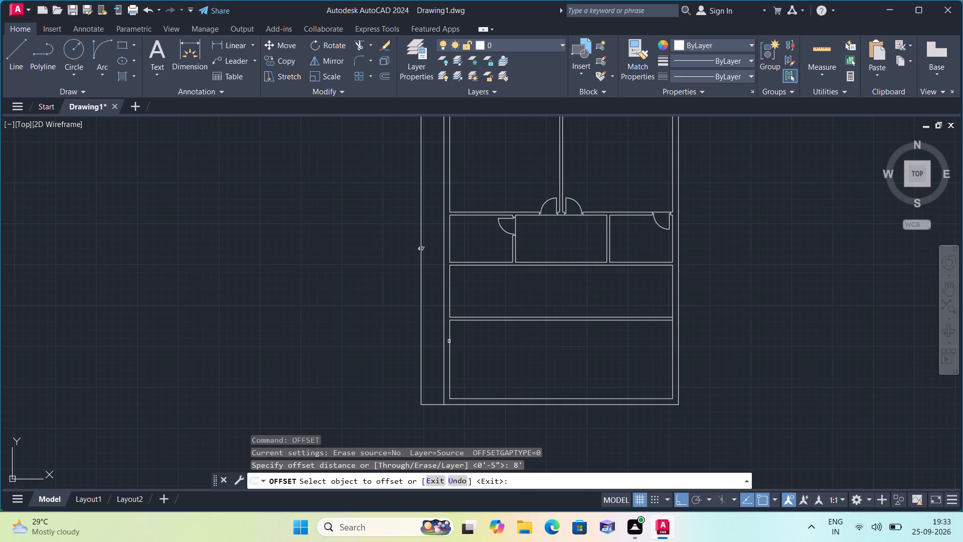
left_click(449, 341)
left_click(516, 349)
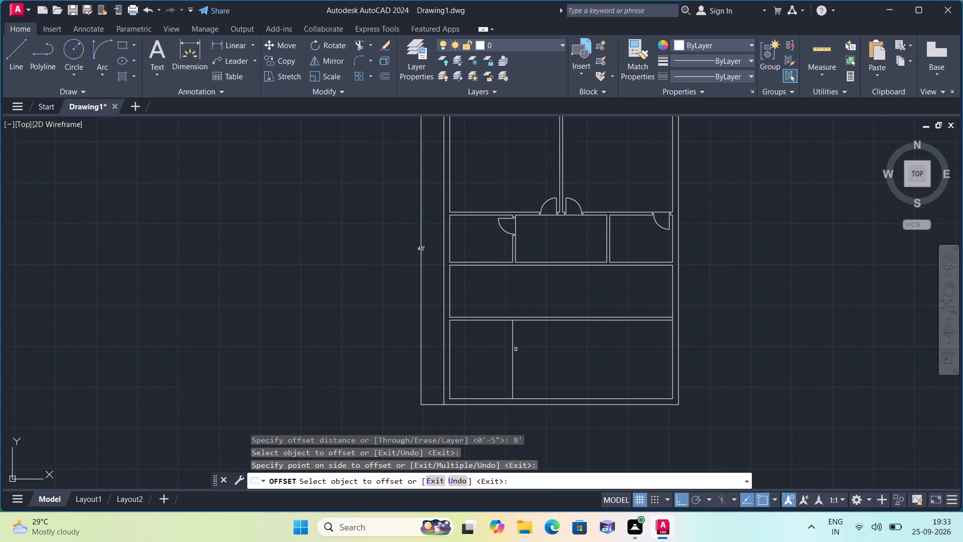
key("space")
Offset the new vertical line in the bottom room 4.5" to the right to form the first partition.
key("space")
type("4.5\"")
key("space")
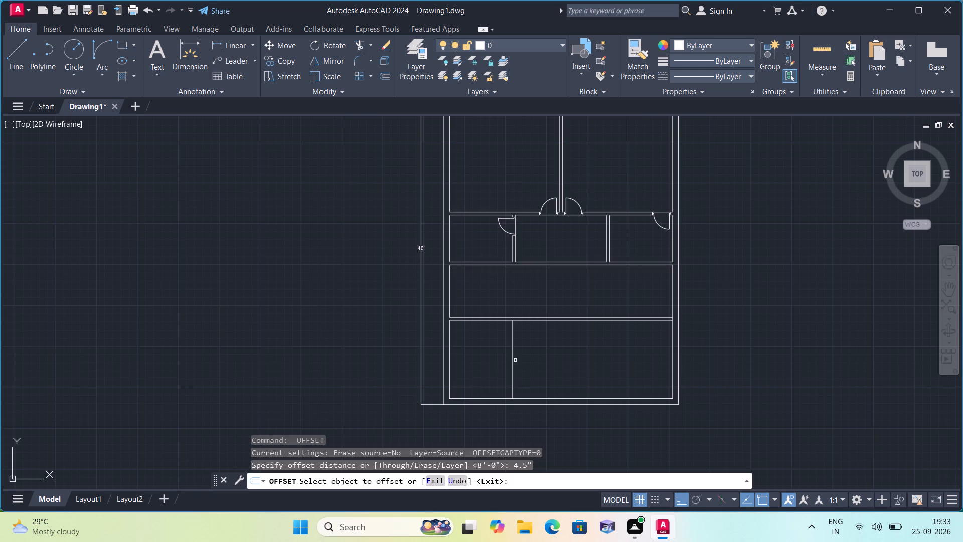
left_click(513, 351)
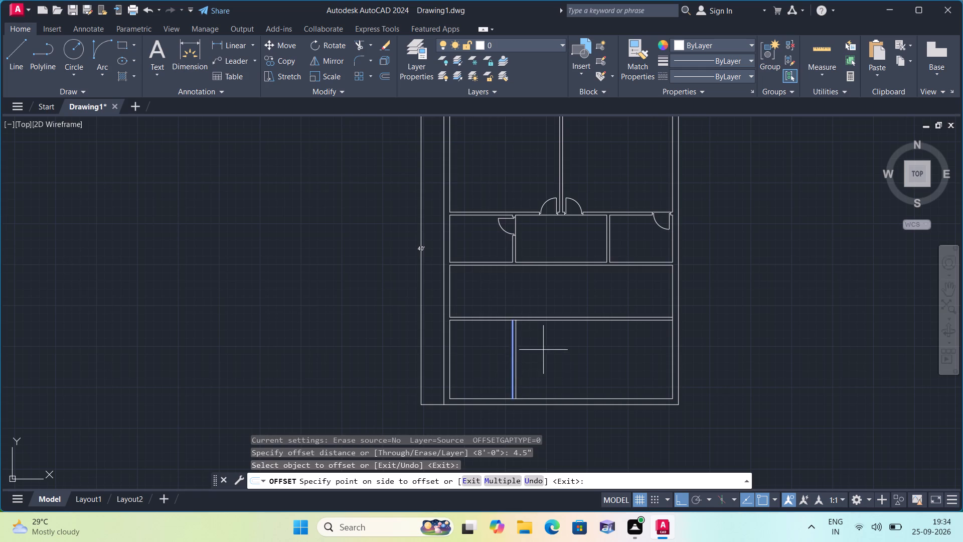
left_click(543, 350)
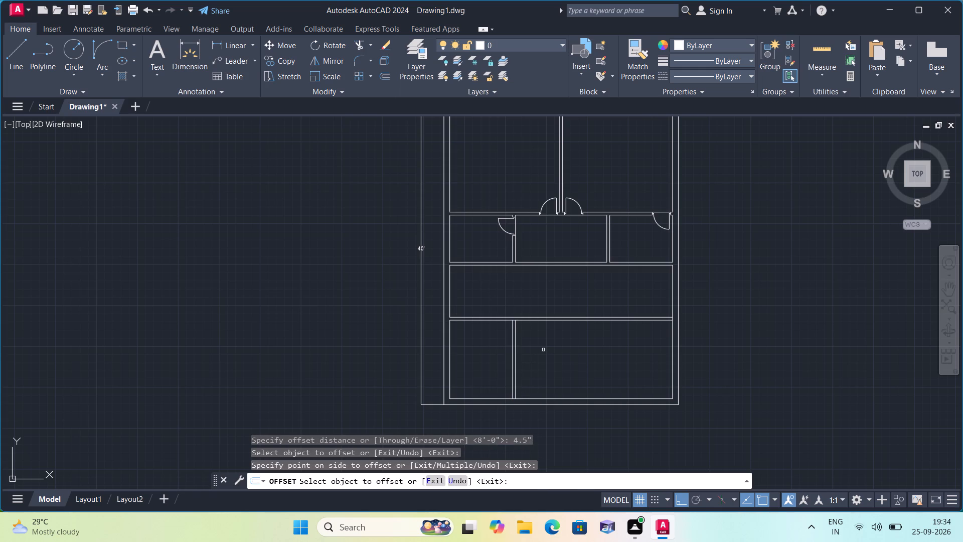
key("space")
Offset the first bottom partition's right line 8' to the right.
key("space")
type("8'")
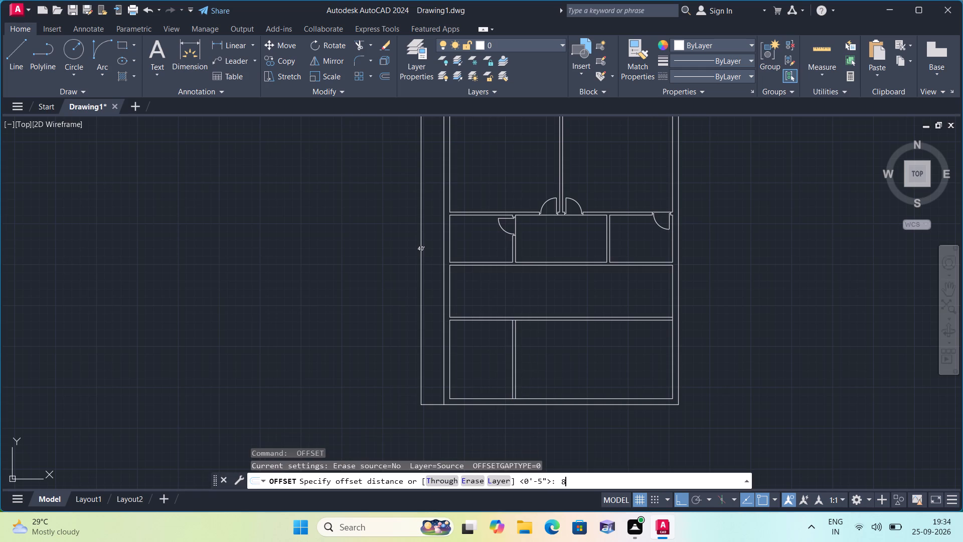
key("space")
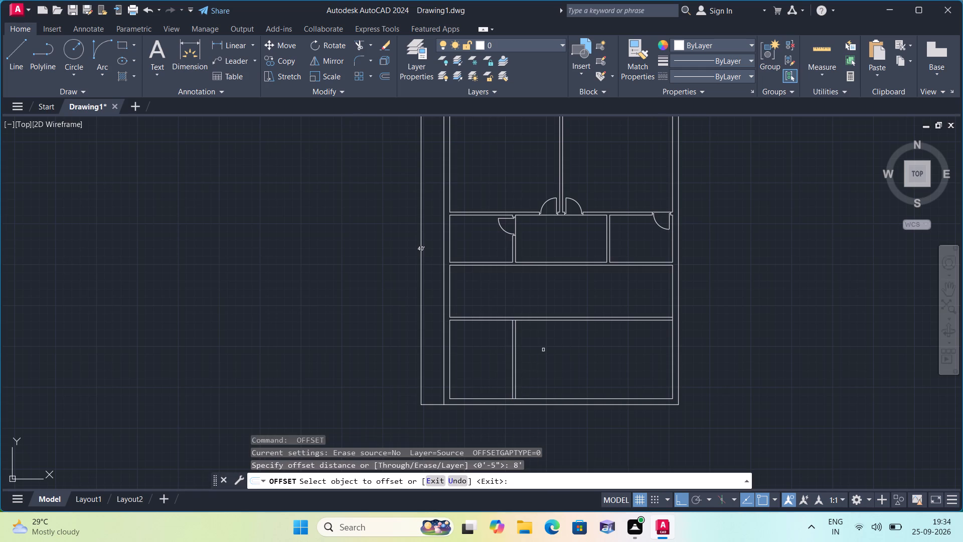
left_click(516, 356)
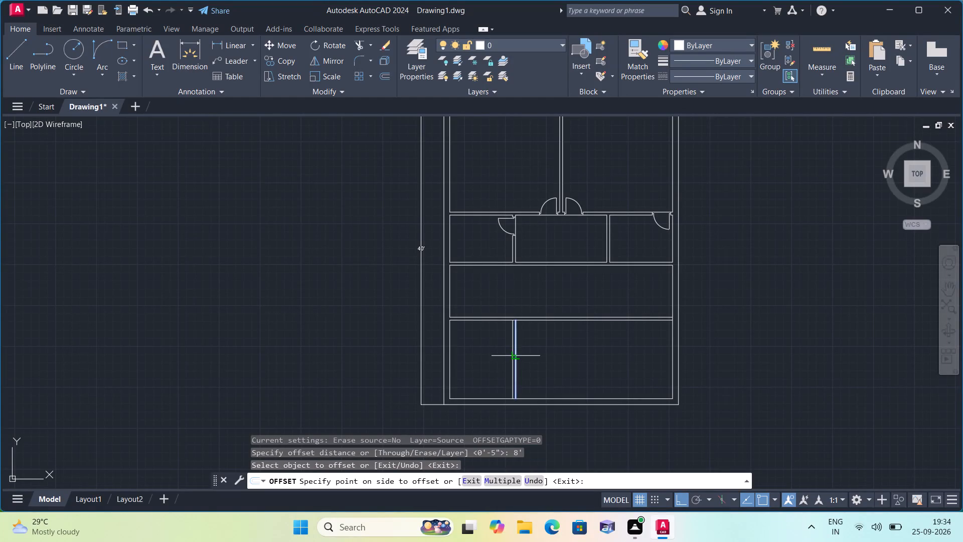
left_click(544, 355)
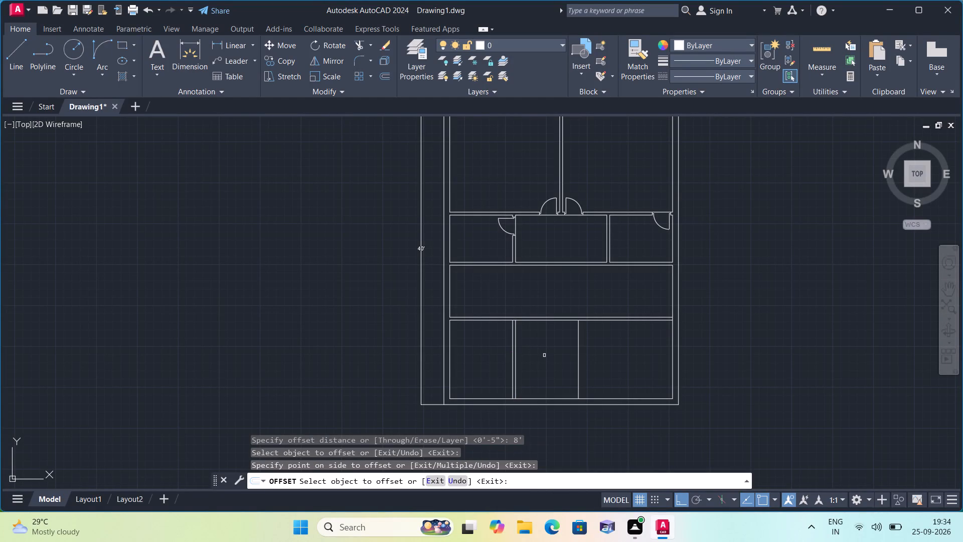
key("space")
Offset the newest vertical line in the bottom room 4.5" to the right to form the second partition.
key("space")
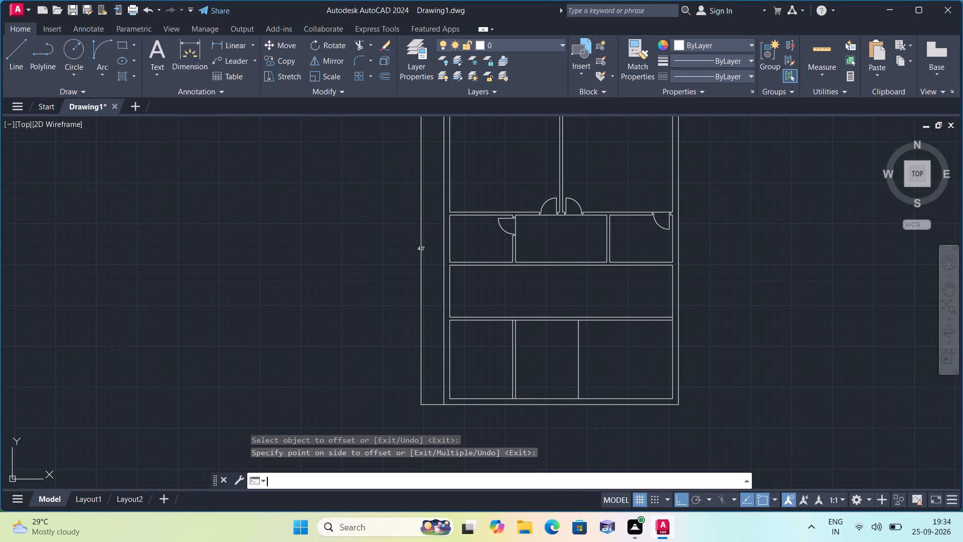
type("4.5\"")
key("space")
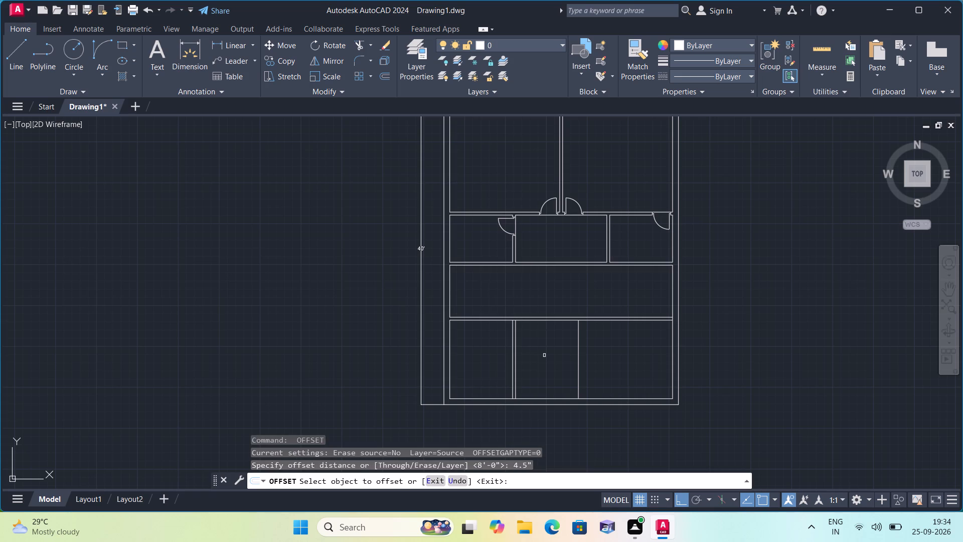
left_click(579, 361)
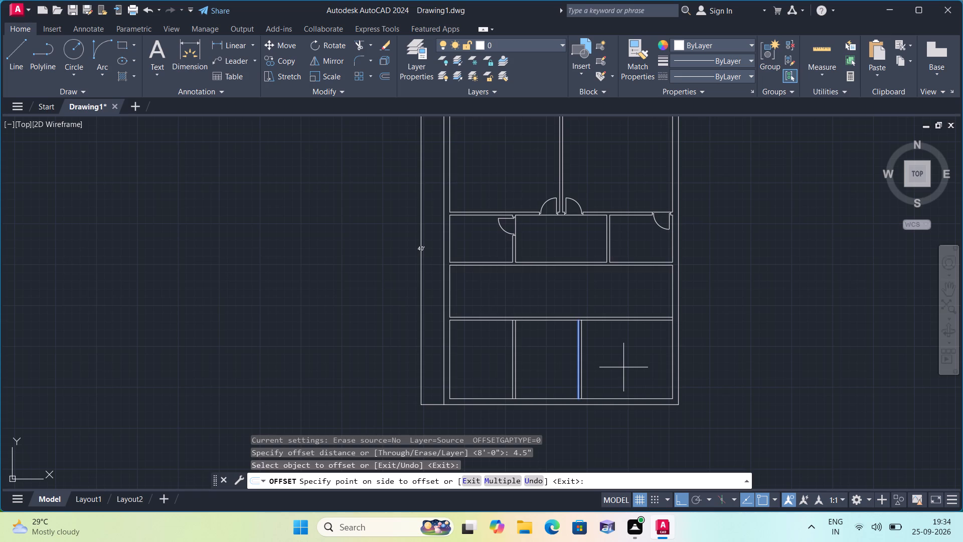
left_click(623, 367)
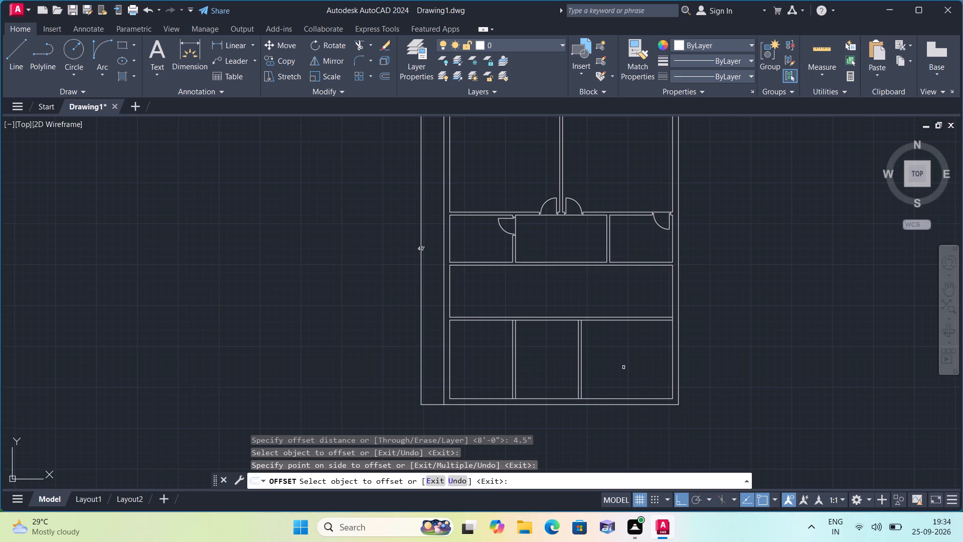
key("space")
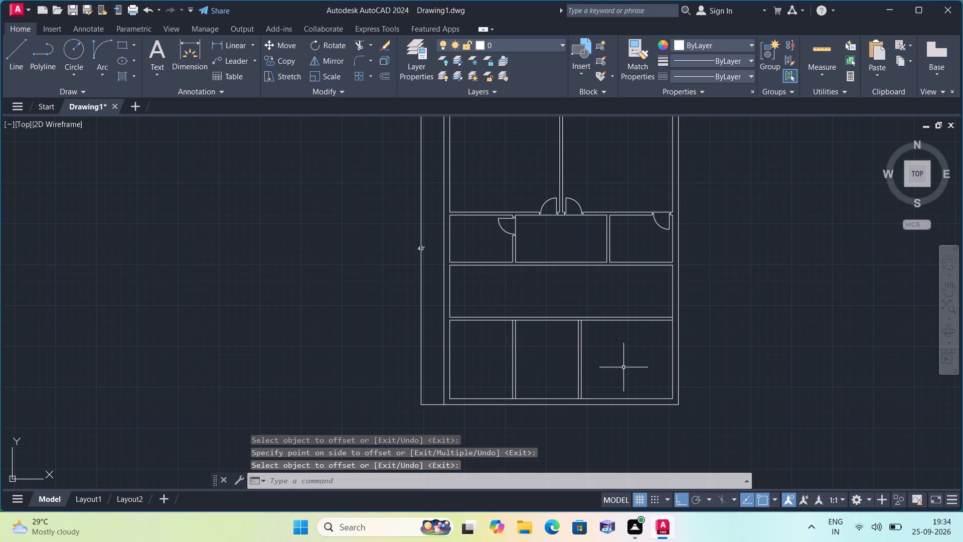
Extend both lines of the second bottom partition up to the upper line of the horizontal wall above it.
type("exte")
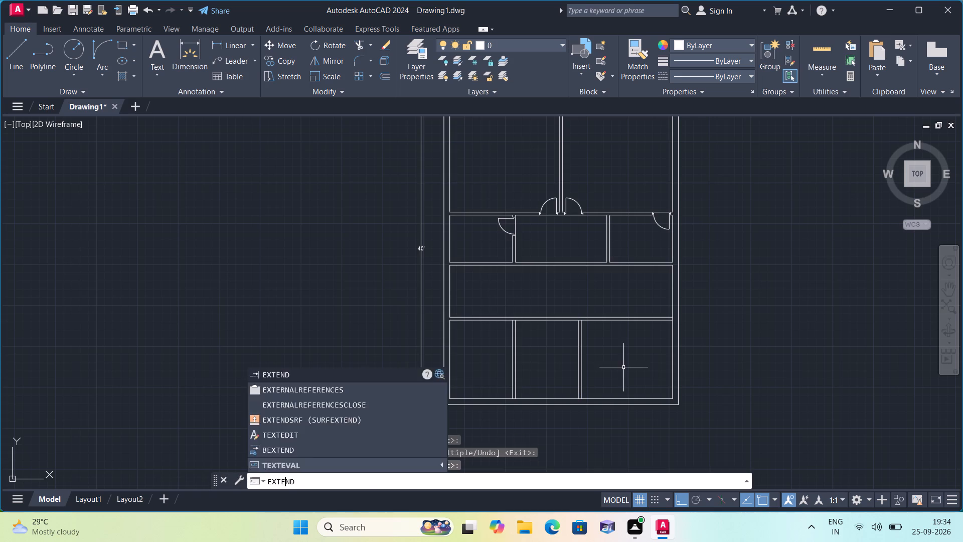
key("space")
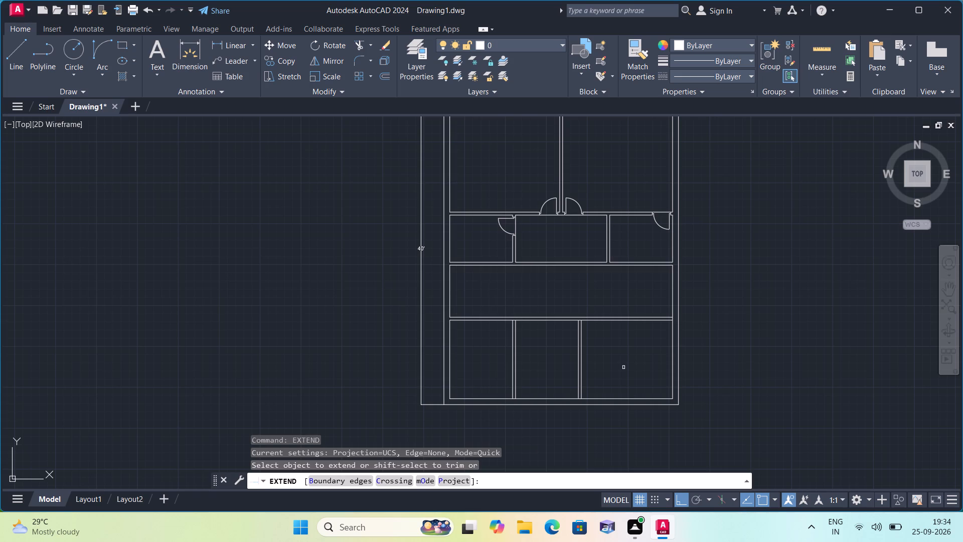
scroll(616, 357, "up", 1)
left_click(575, 328)
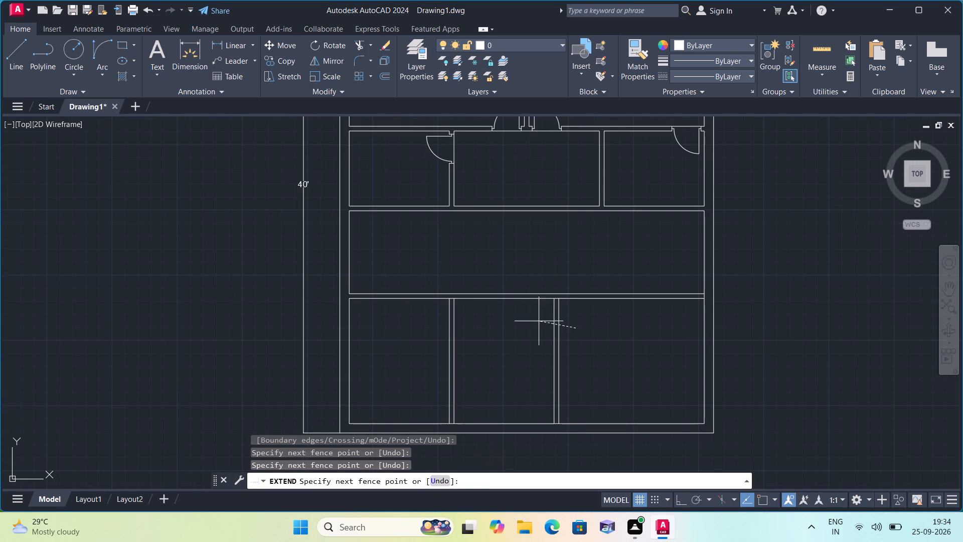
left_click(521, 317)
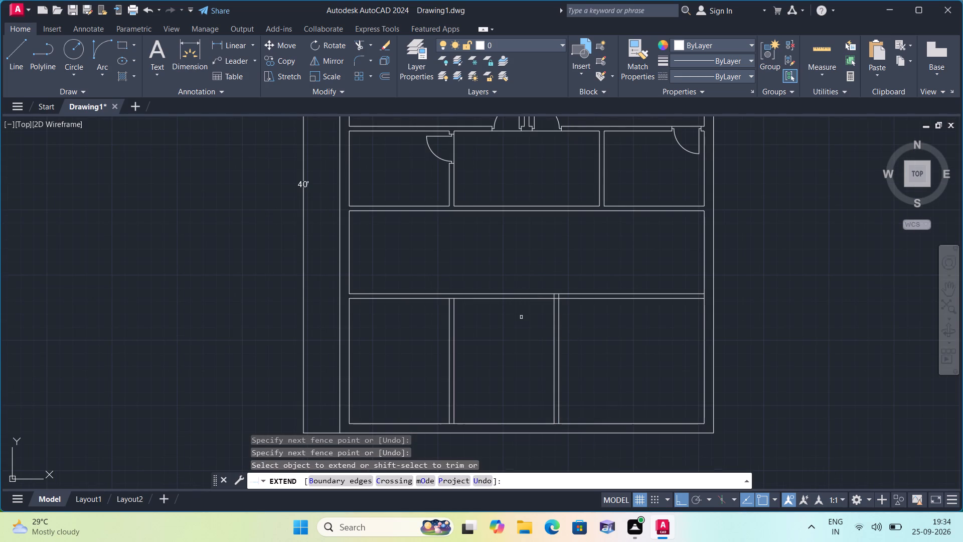
key("space")
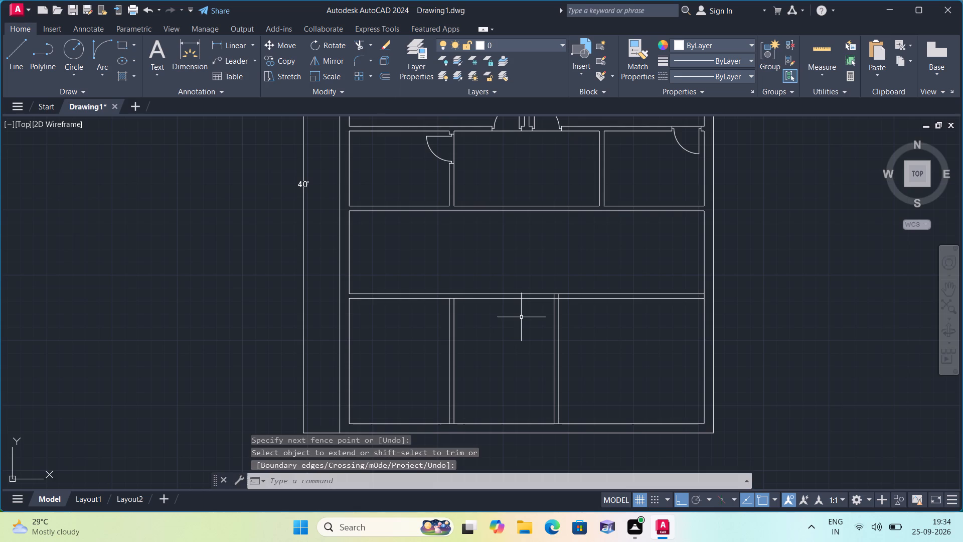
Draw a short vertical line across the horizontal wall below the middle row's central room, near that room's lower left corner.
type("l")
key("space")
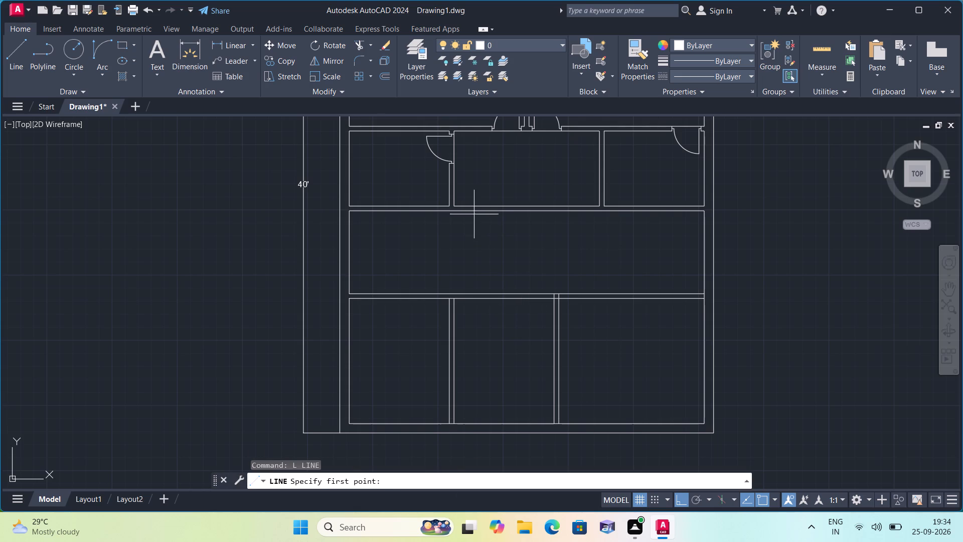
scroll(472, 201, "up", 1)
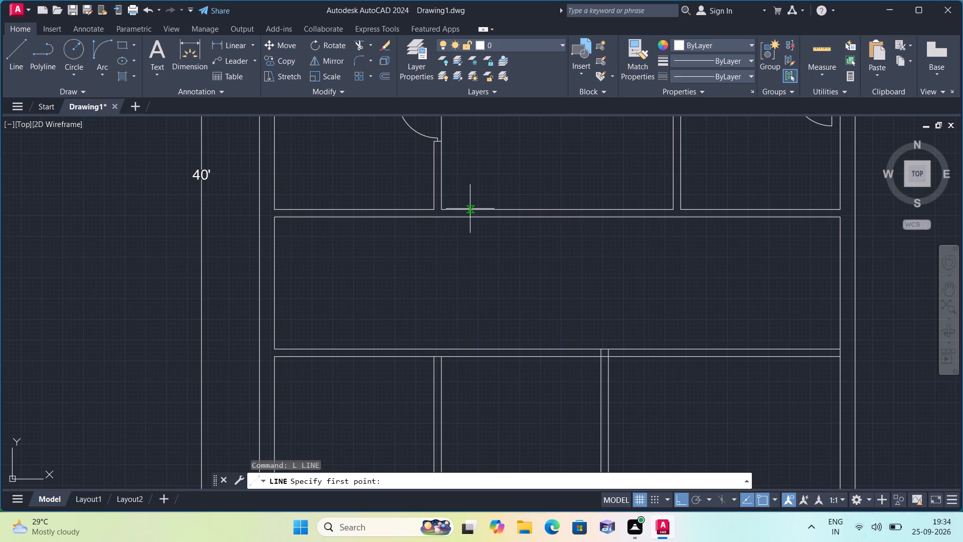
left_click(466, 210)
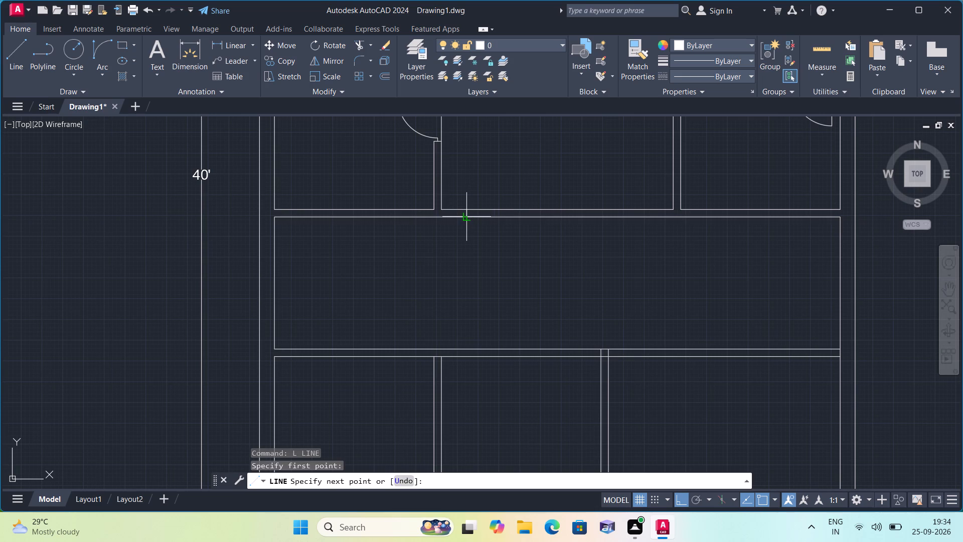
left_click(464, 215)
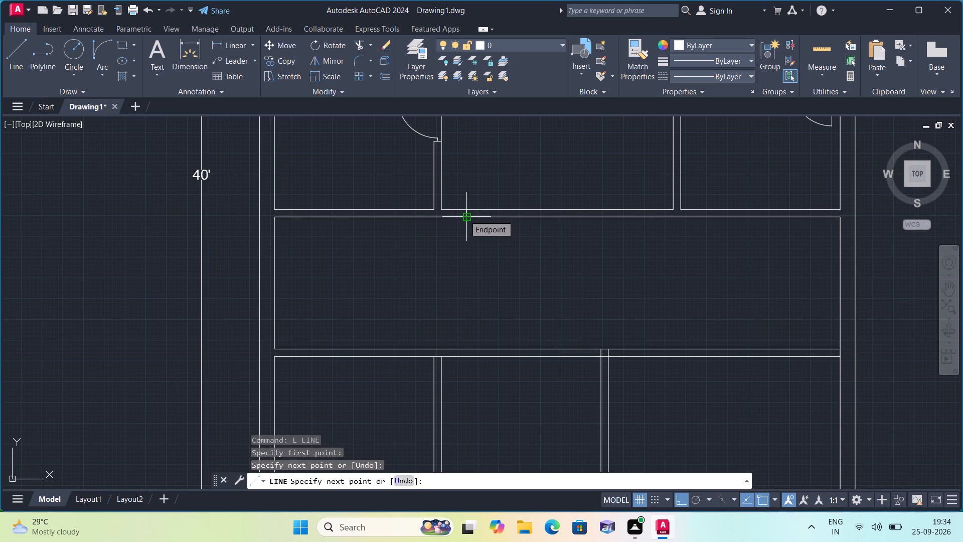
key("space")
key("space")
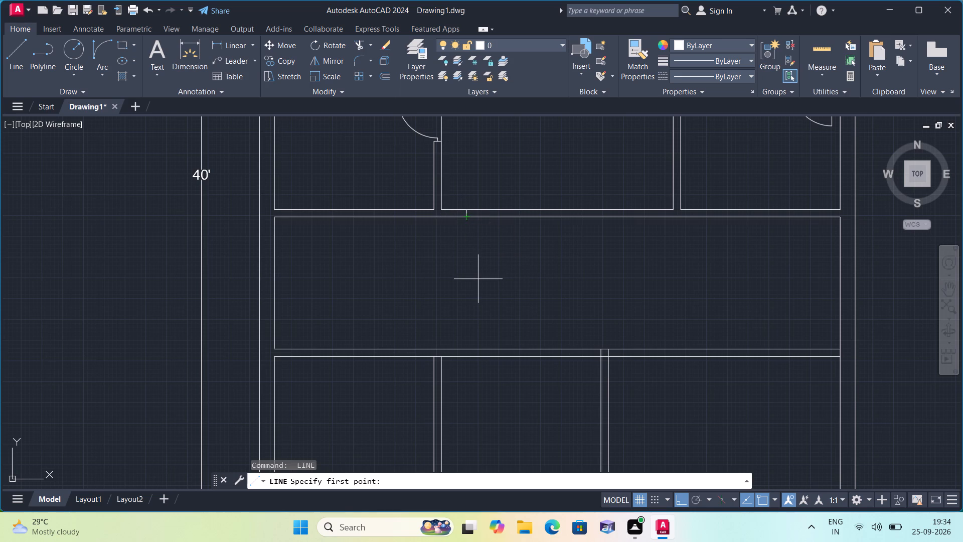
Draw a short vertical line across the horizontal wall above the bottom row's central room, a little left of the room's middle.
key("Escape")
key("space")
scroll(484, 320, "up", 1)
scroll(485, 320, "down", 1)
scroll(510, 225, "down", 1)
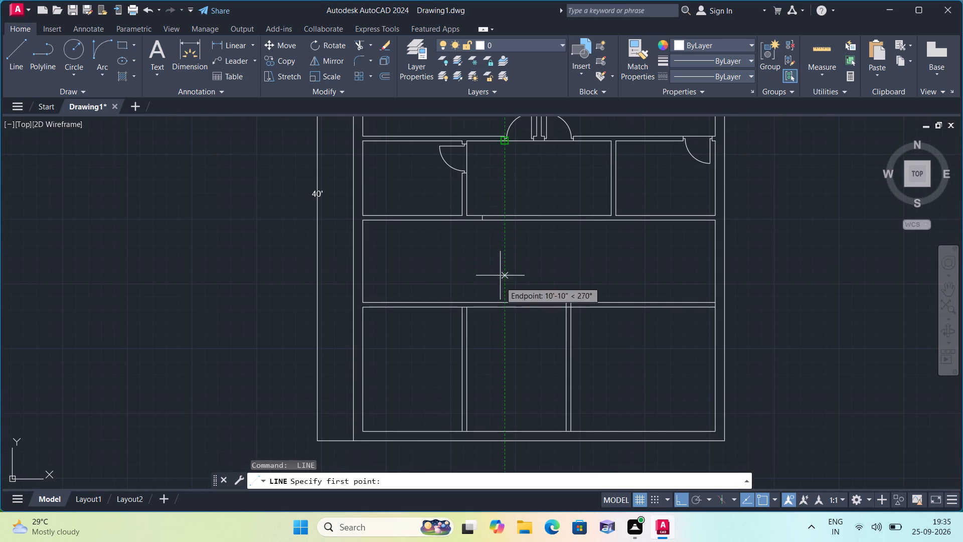
scroll(500, 301, "up", 2)
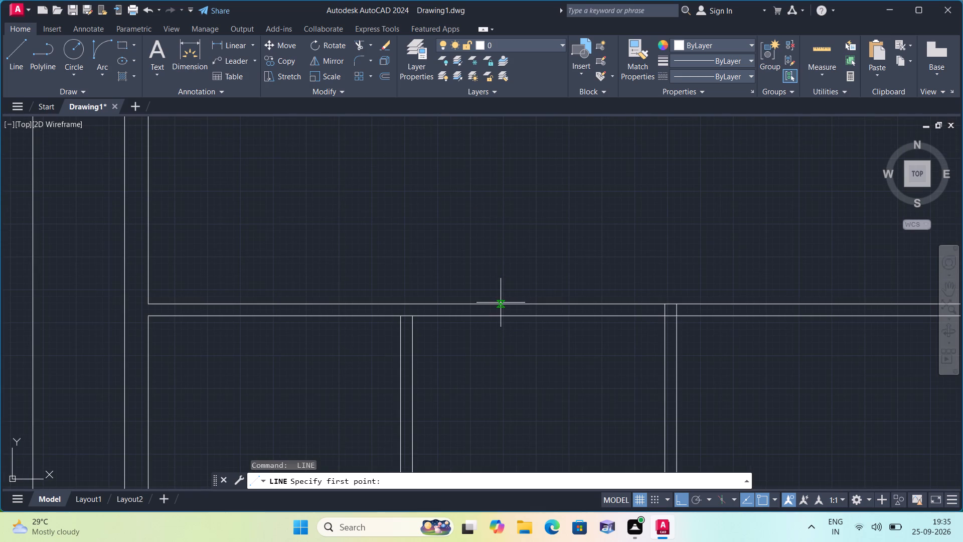
left_click(501, 303)
left_click(501, 316)
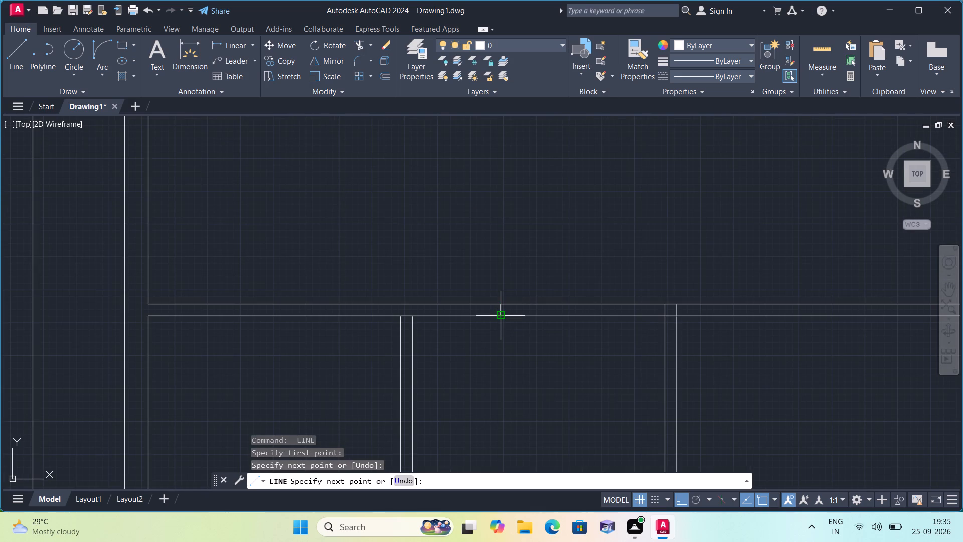
key("space")
scroll(501, 316, "down", 2)
middle_click_drag(510, 339, 498, 300)
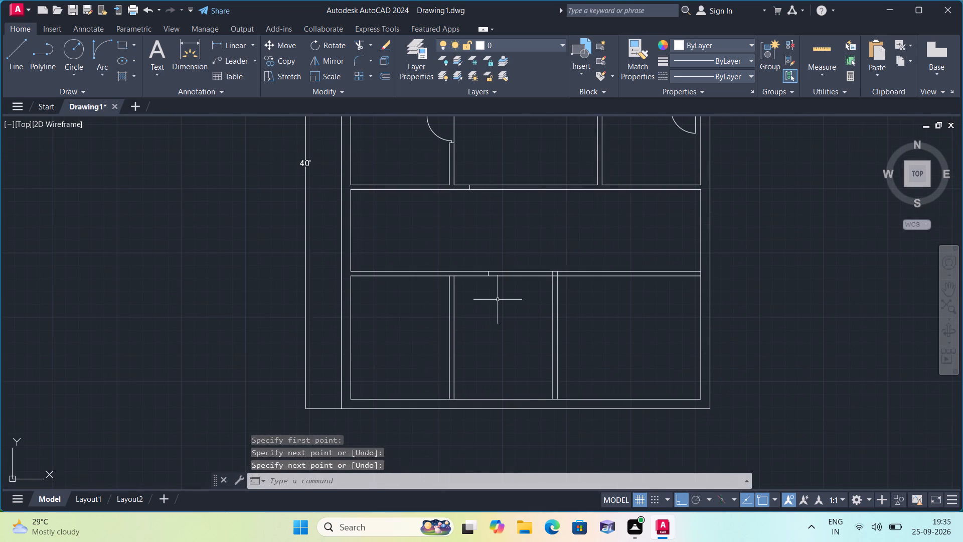
Trim both lines of the wall below the middle row's central room, from the short vertical line rightward.
type("trim")
key("space")
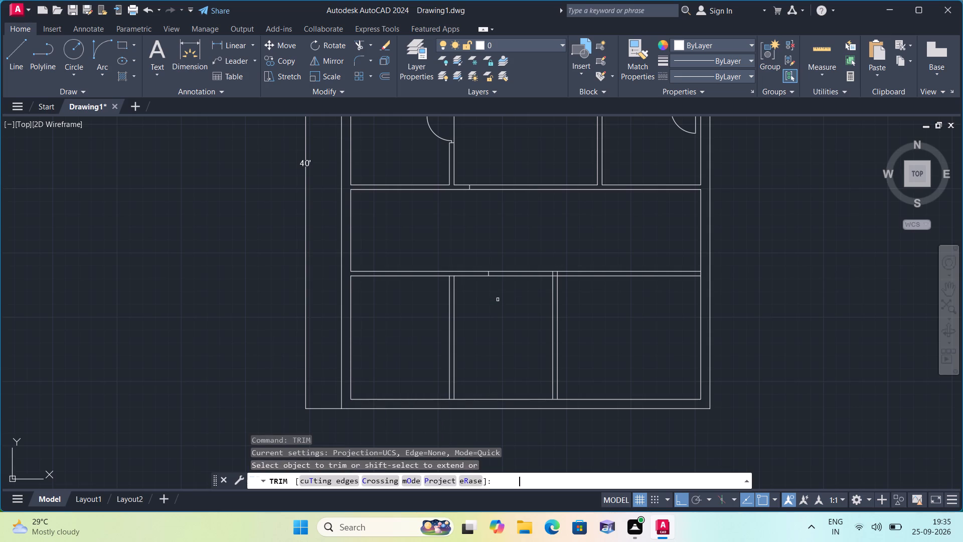
left_click(531, 214)
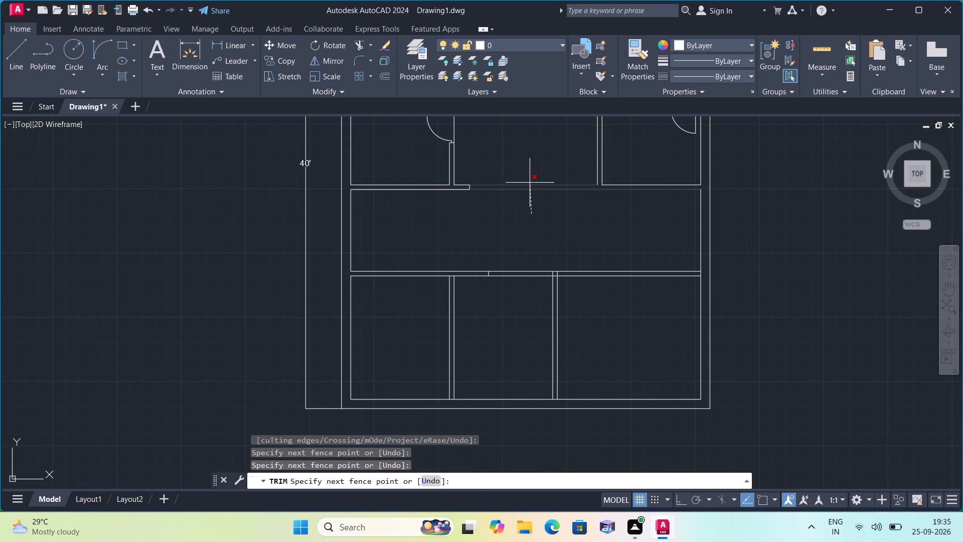
left_click(530, 183)
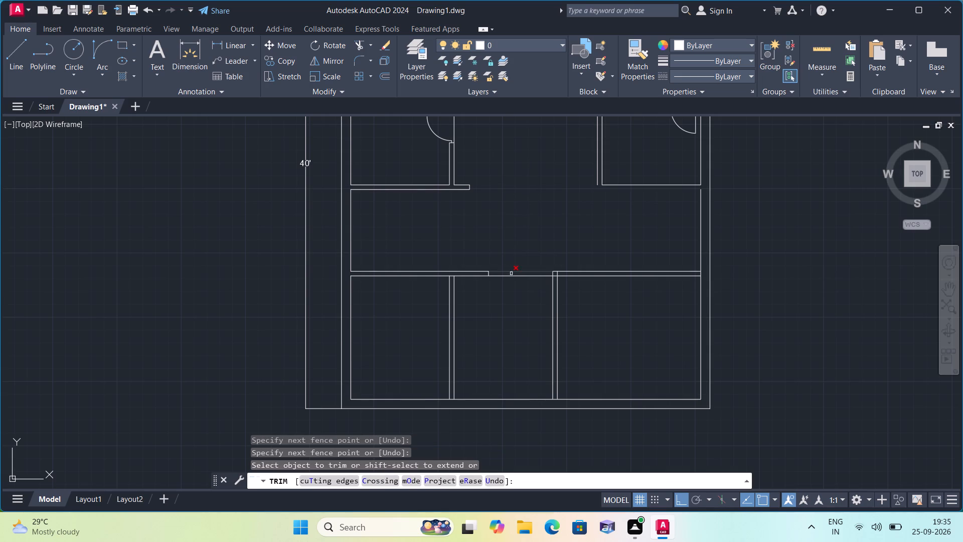
Trim the bottom rooms' upper wall: its lower line right of the short vertical line, and both lines beyond the second partition.
left_click(511, 276)
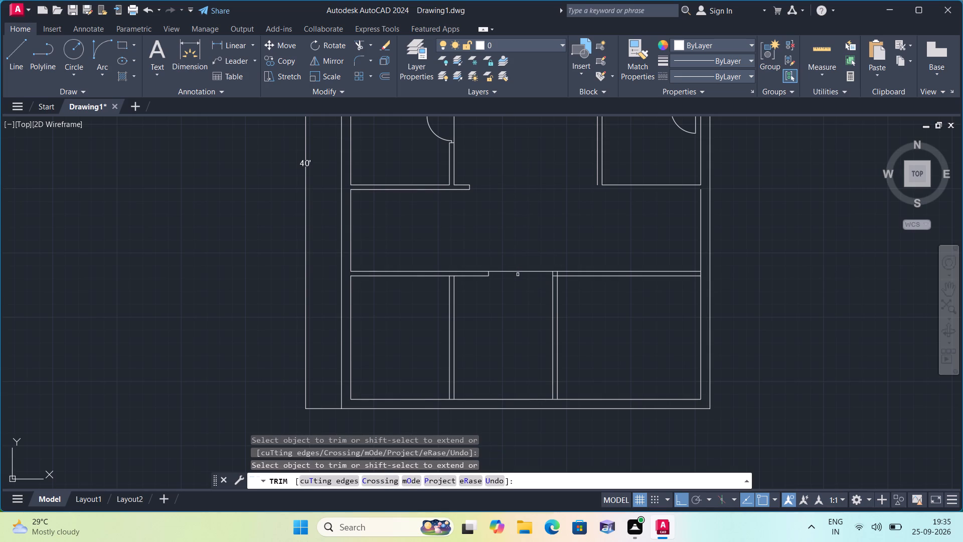
left_click(631, 284)
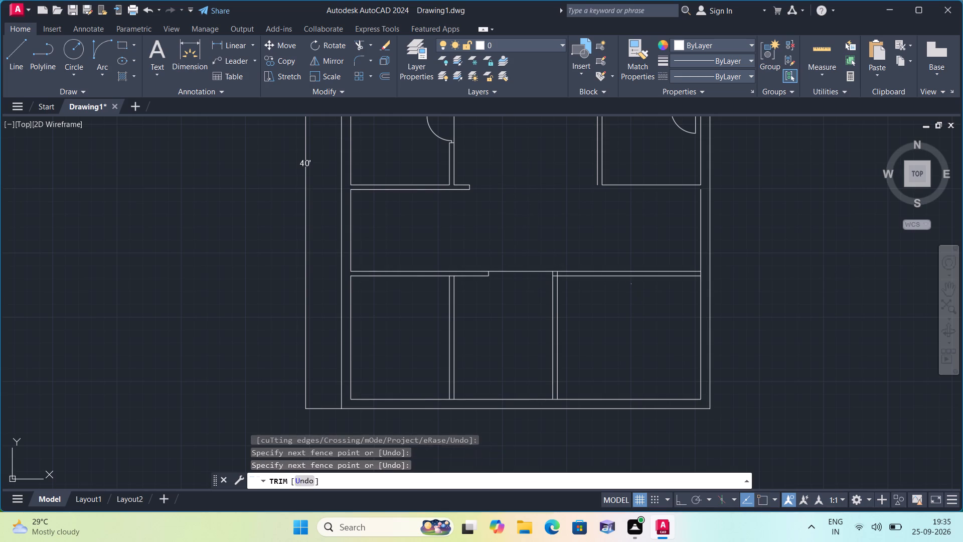
left_click(617, 238)
scroll(585, 271, "up", 3)
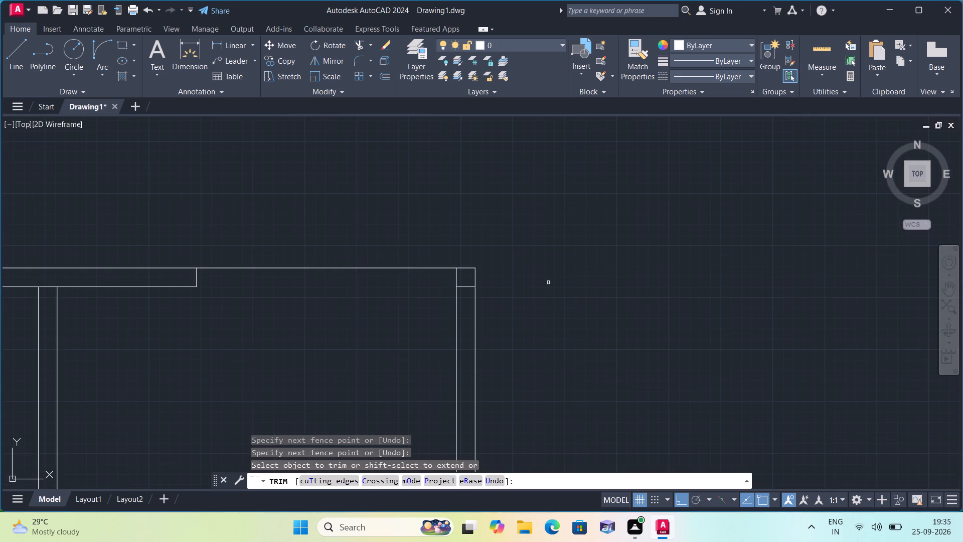
left_click(471, 288)
scroll(471, 284, "down", 3)
middle_click_drag(524, 280, 545, 212)
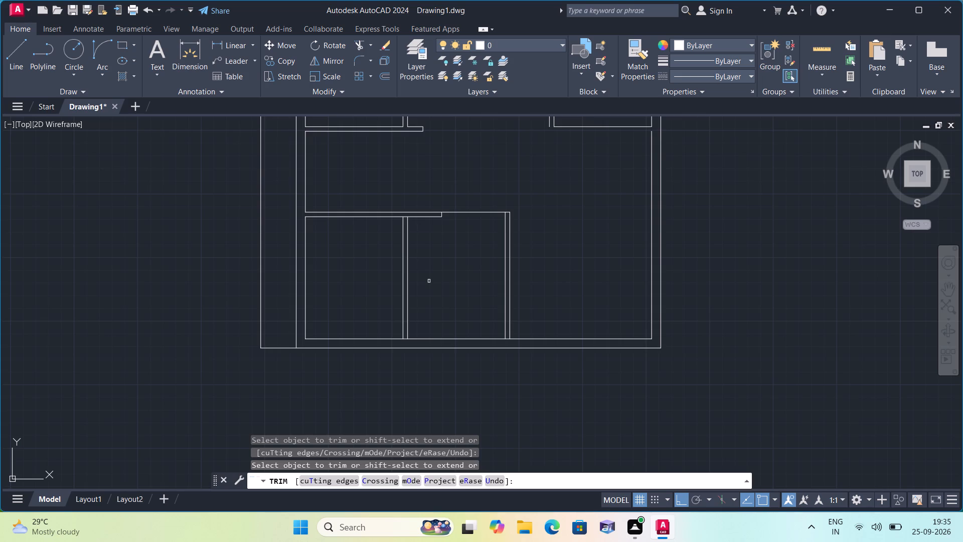
scroll(429, 281, "down", 1)
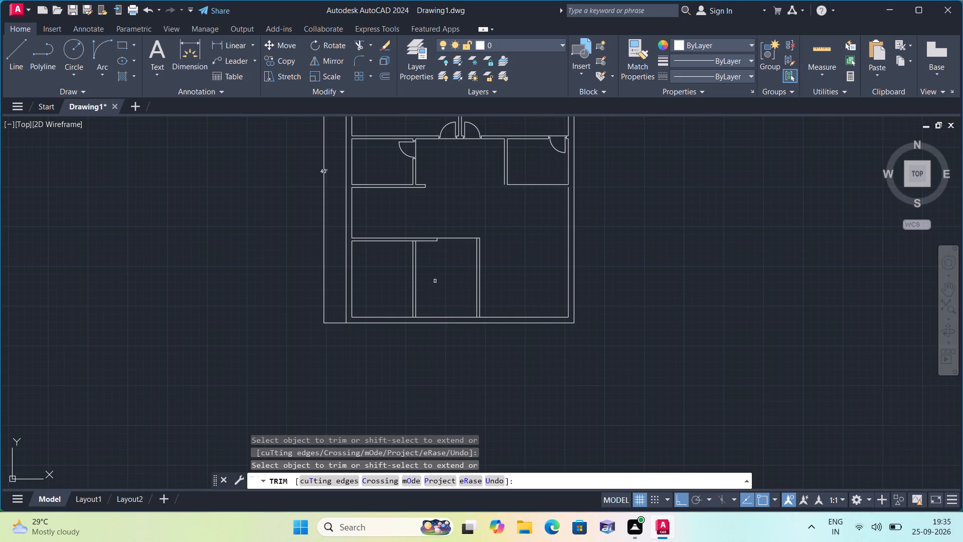
key("Escape")
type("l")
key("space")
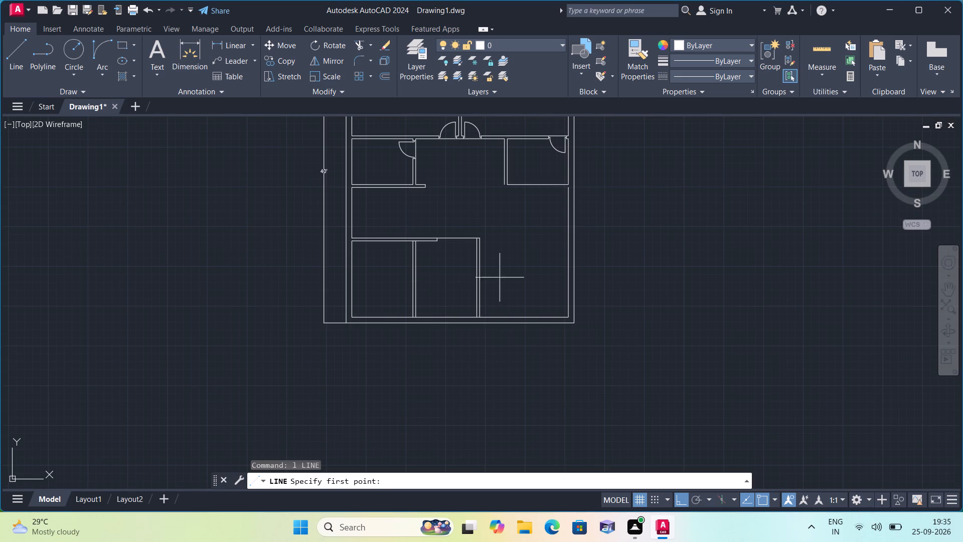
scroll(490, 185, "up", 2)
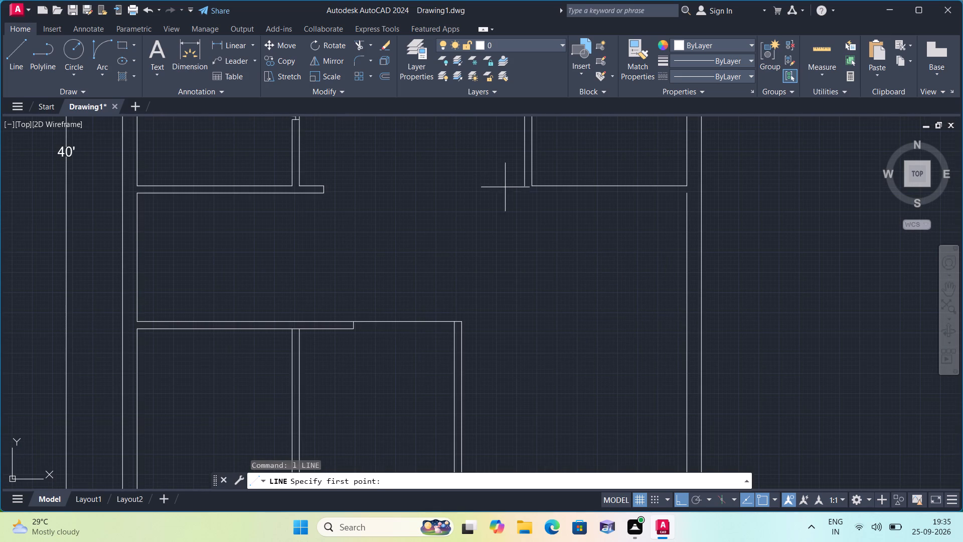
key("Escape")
Extend the upper wall stub's lower line to the right outer wall, and the middle row's right partition's left line down to it.
scroll(448, 213, "down", 1)
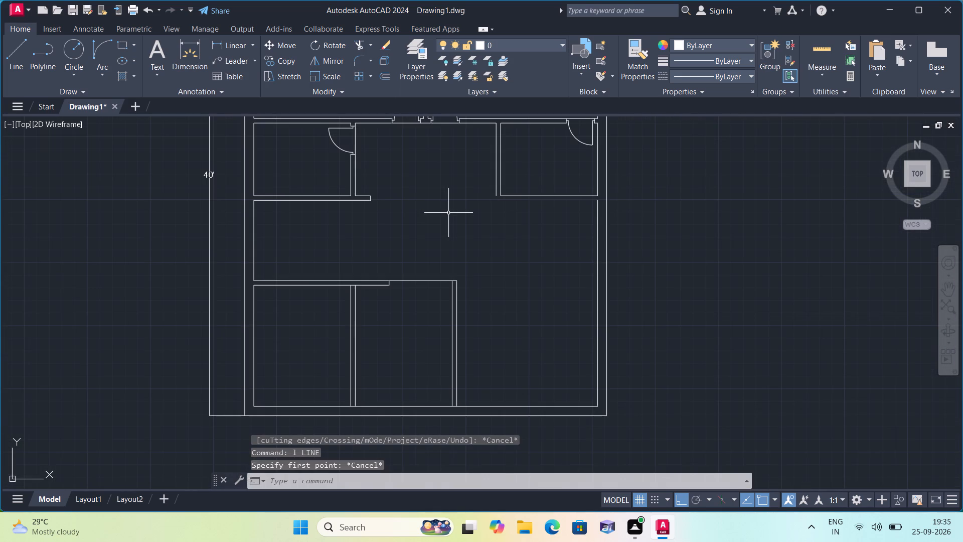
type("extend")
key("space")
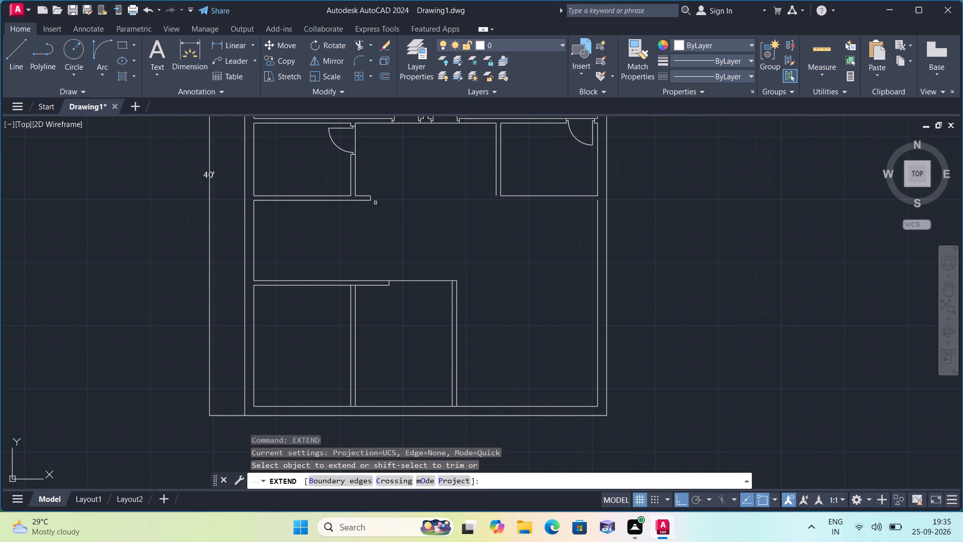
left_click(365, 200)
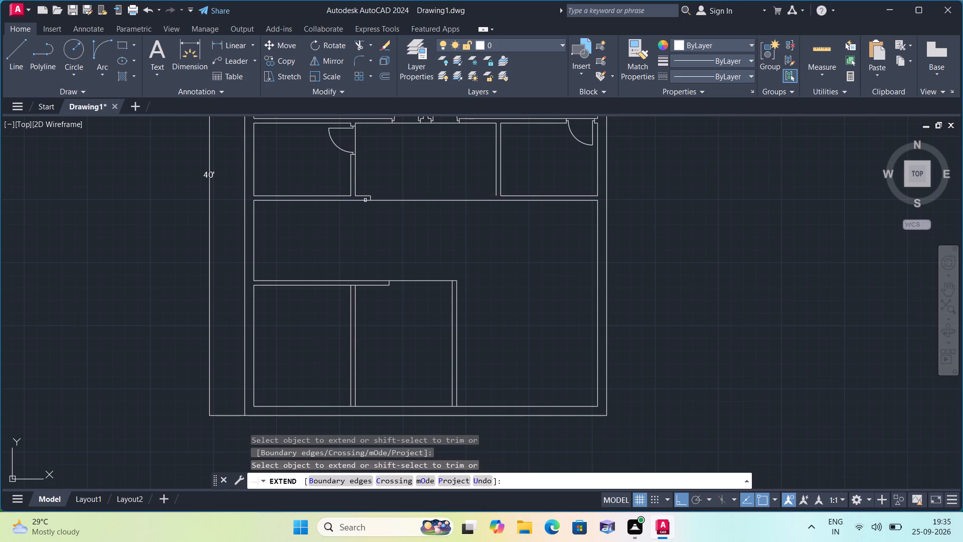
left_click(497, 190)
key("Escape")
Trim the extended horizontal line between the wall stub and the middle row's right partition.
type("trim")
key("space")
left_click(460, 200)
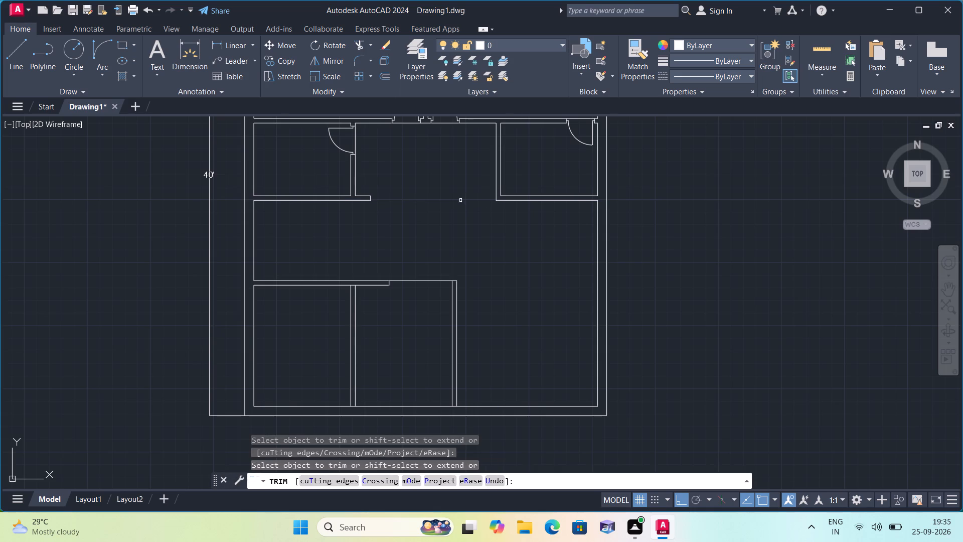
key("Escape")
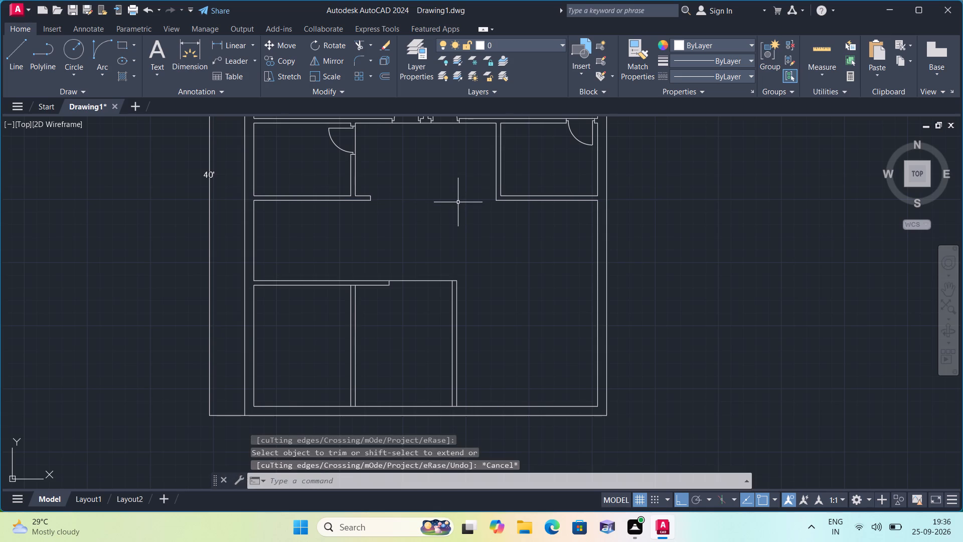
Draw two short horizontal lines across the first bottom partition, one near its top and one at its midpoint, to mark an opening.
type("l")
key("space")
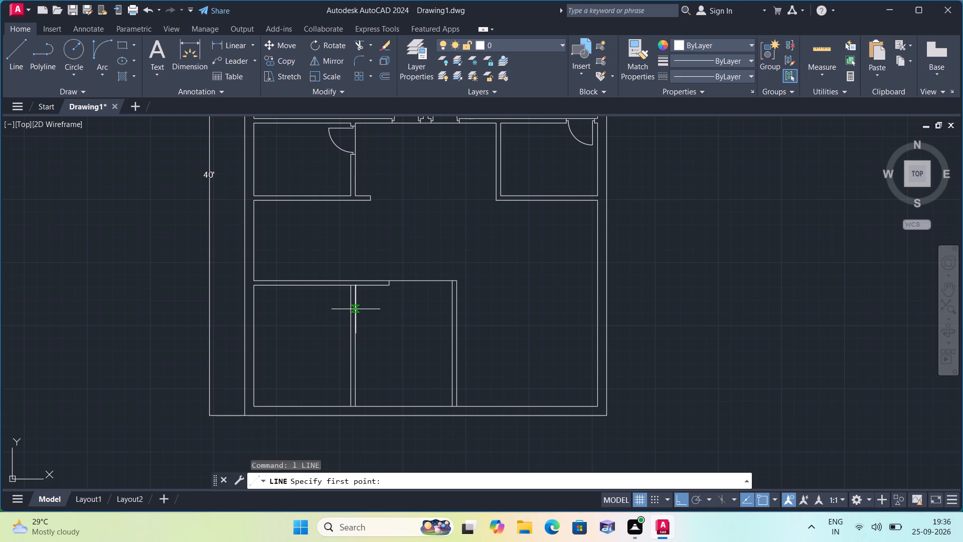
scroll(356, 308, "up", 1)
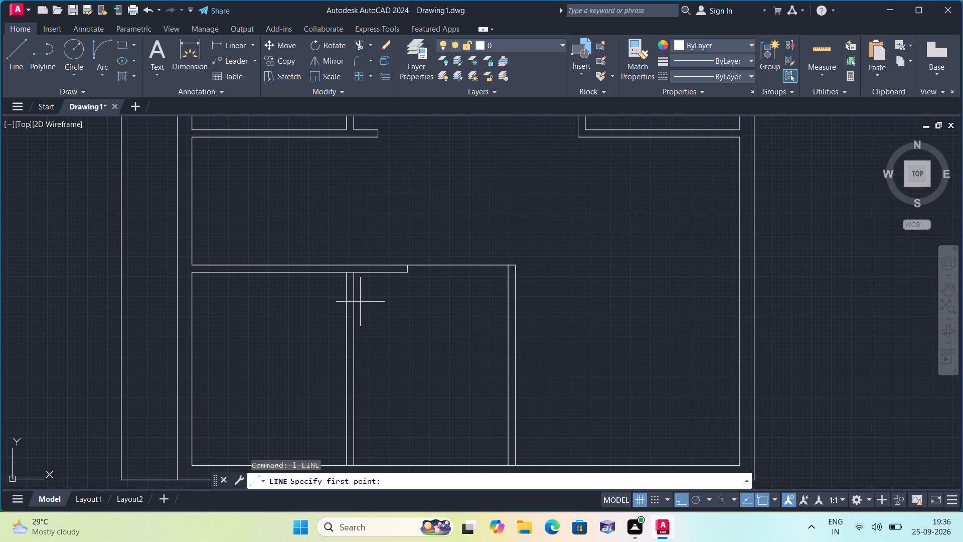
left_click(354, 308)
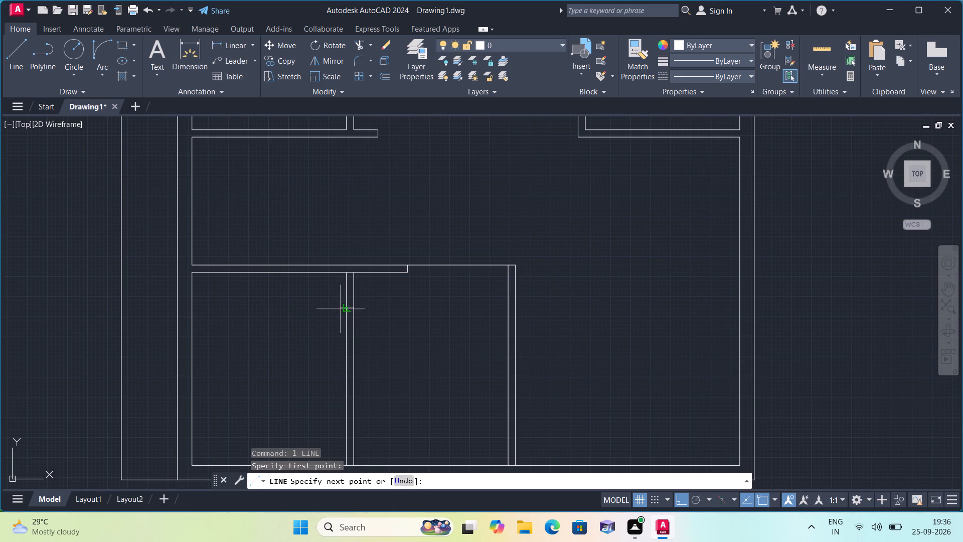
left_click(345, 308)
key("space")
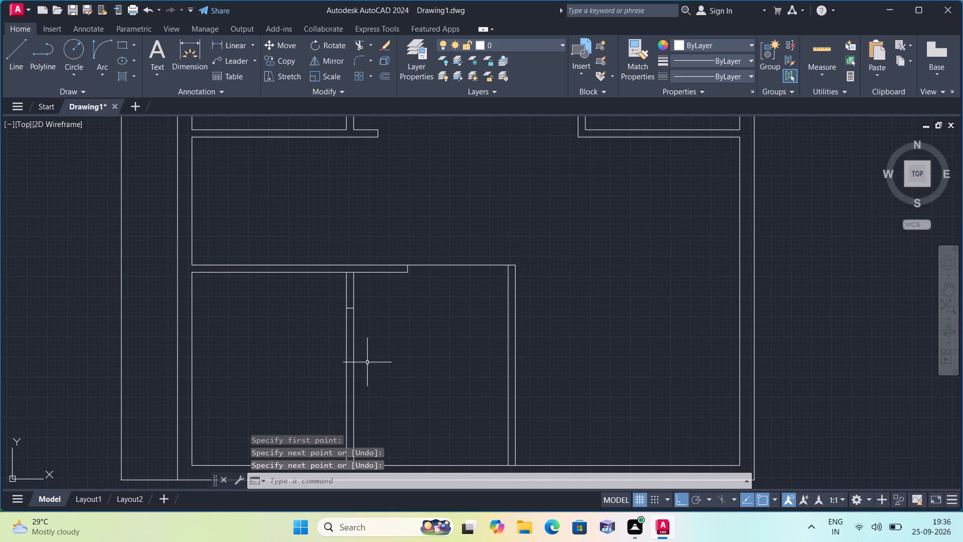
middle_click_drag(360, 368, 355, 329)
left_click(349, 338)
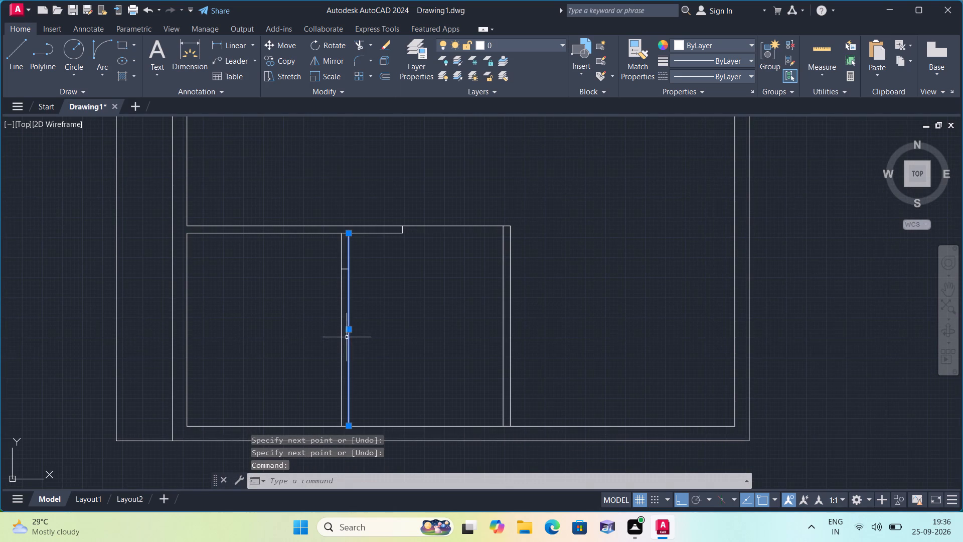
key("Escape")
key("space")
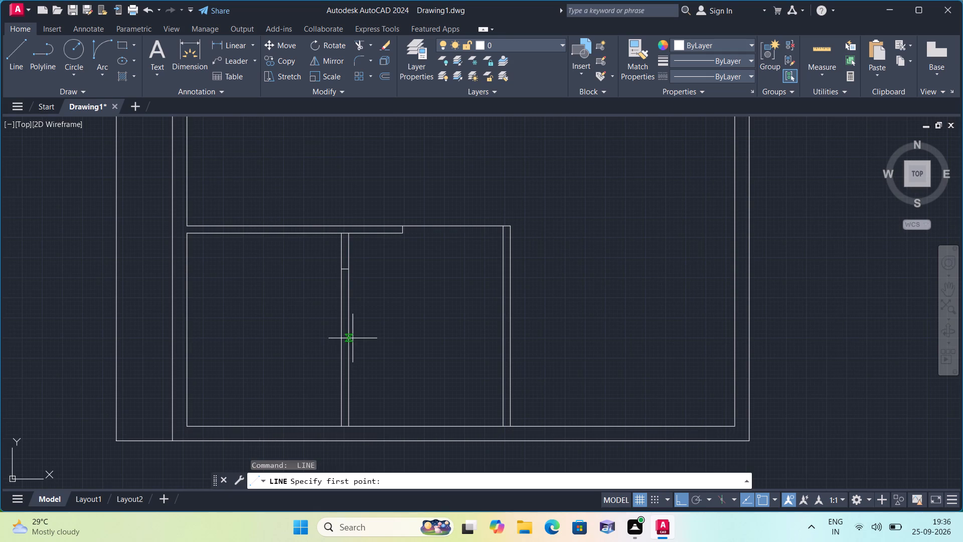
left_click(350, 329)
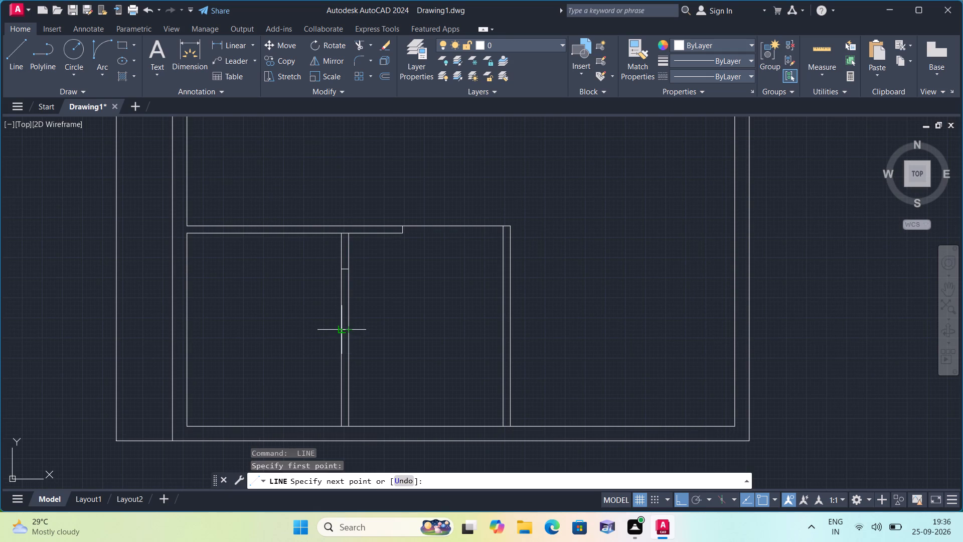
left_click(343, 327)
key("space")
Trim the first bottom partition's left line between the two short horizontal lines.
scroll(374, 326, "down", 1)
type("trim")
key("space")
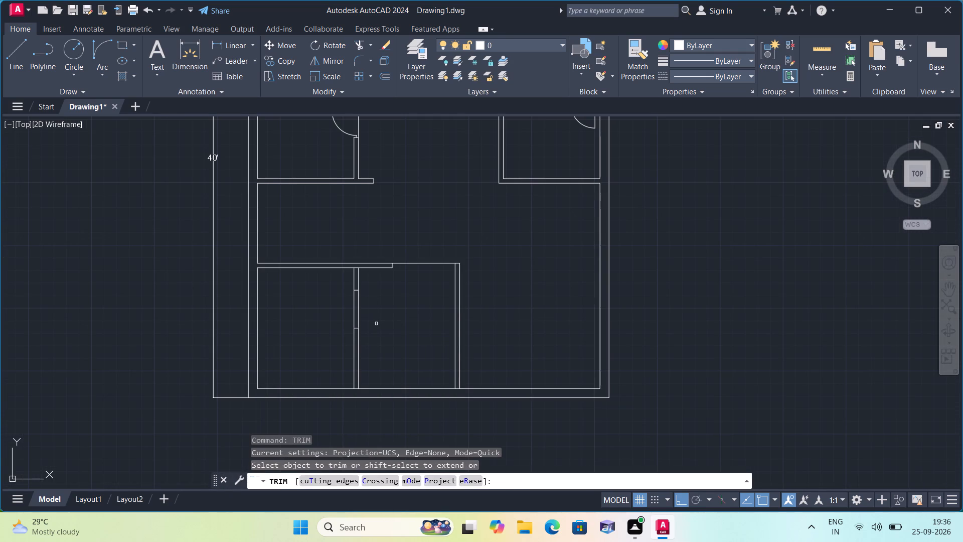
scroll(356, 322, "up", 1)
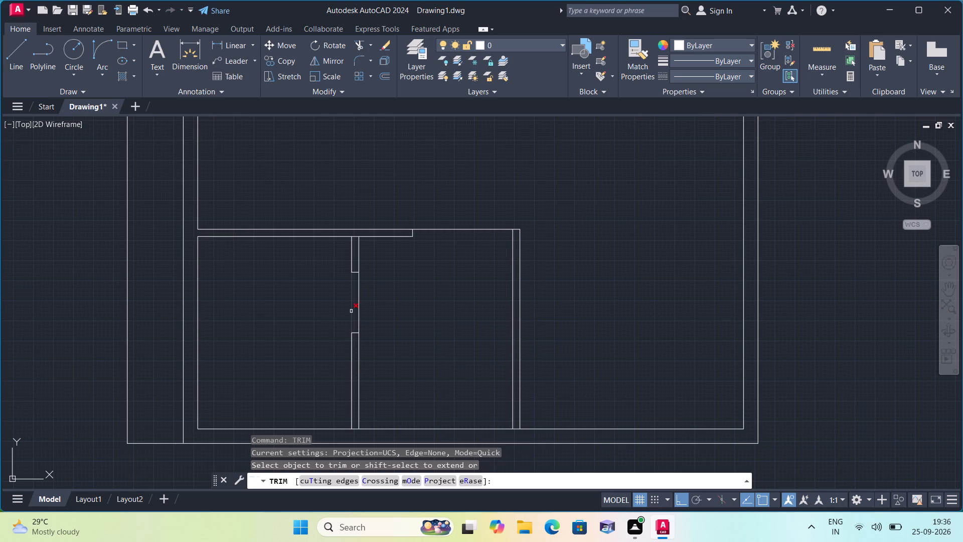
left_click(351, 311)
scroll(312, 303, "down", 1)
key("space")
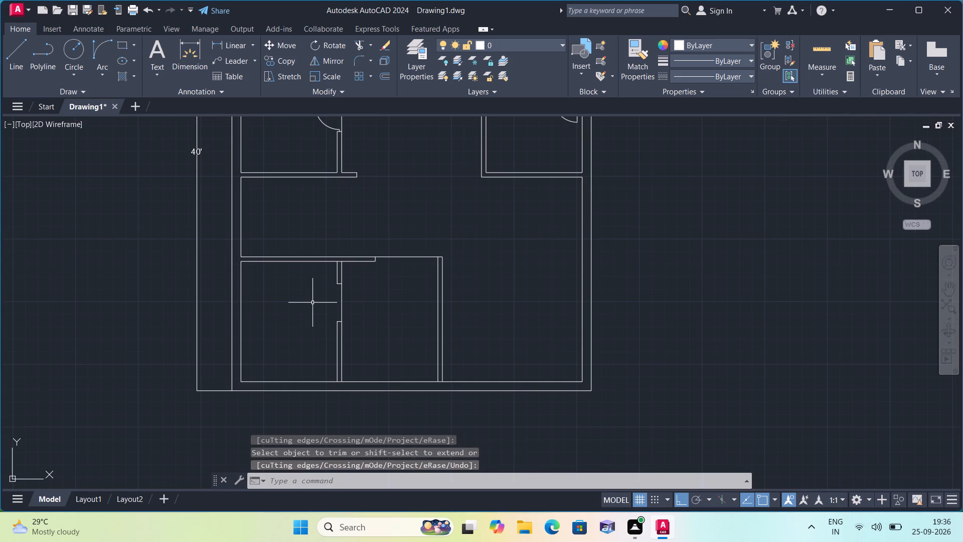
Trim the bottom outer wall's inner line where it crosses the ends of both bottom partitions.
key("space")
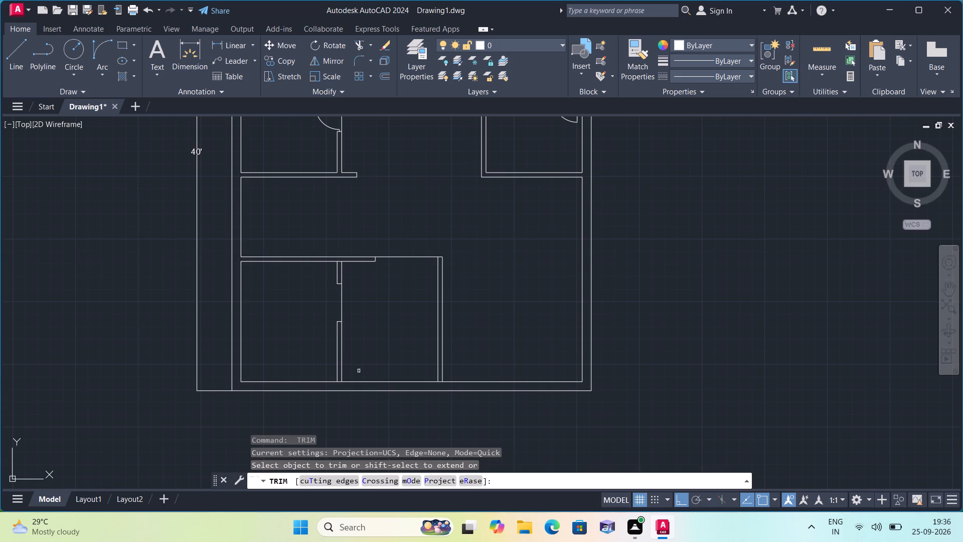
scroll(329, 382, "up", 2)
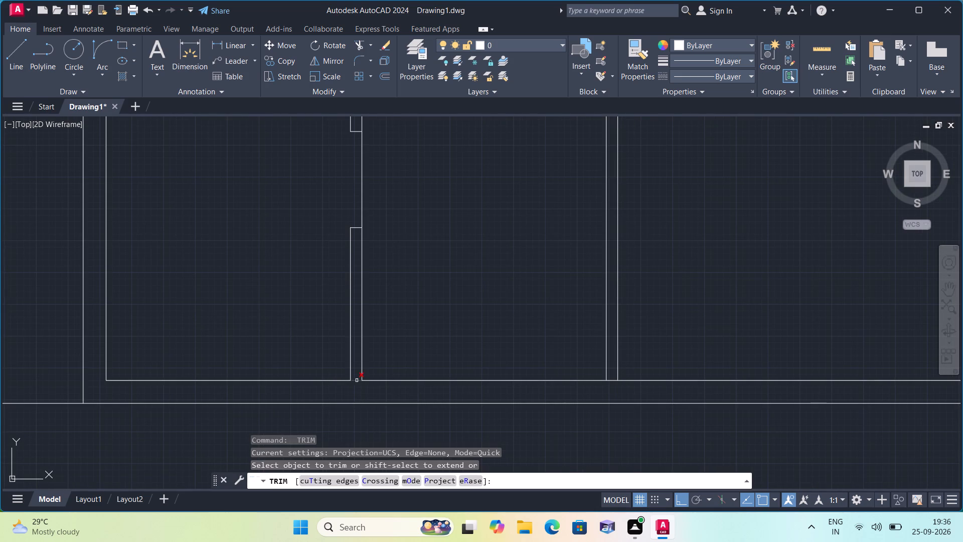
left_click(357, 379)
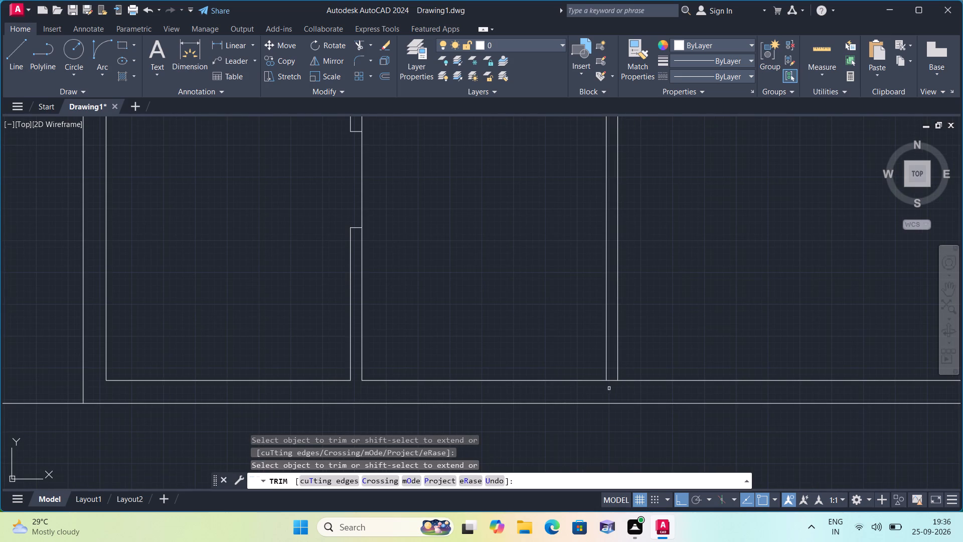
left_click(610, 381)
scroll(526, 301, "down", 2)
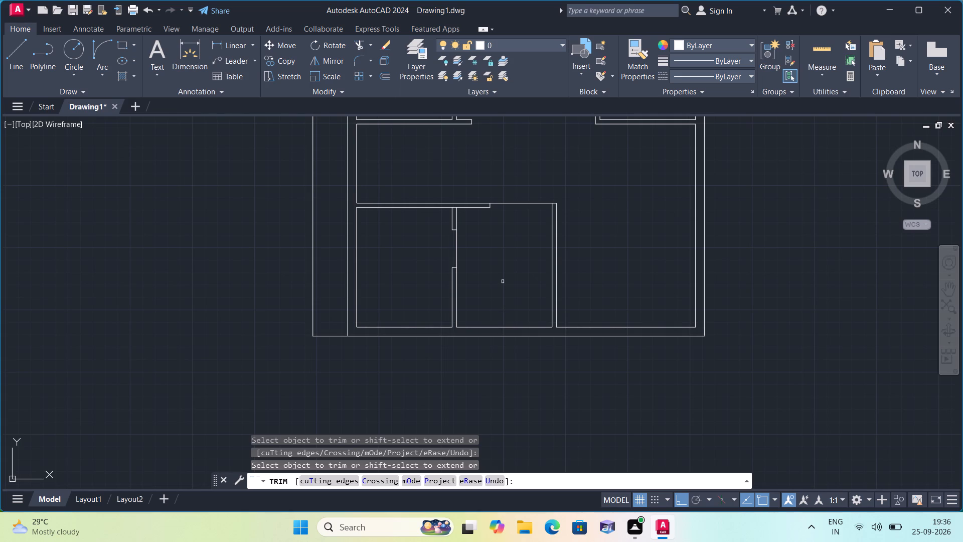
Trim the horizontal wall's lower line where it crosses the top of the first bottom partition.
scroll(489, 217, "up", 2)
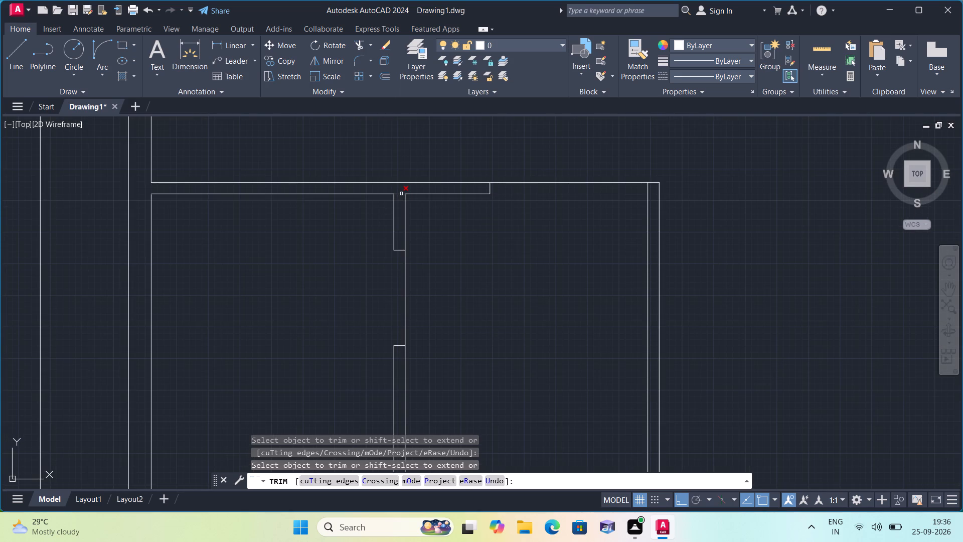
left_click(401, 194)
scroll(401, 194, "down", 2)
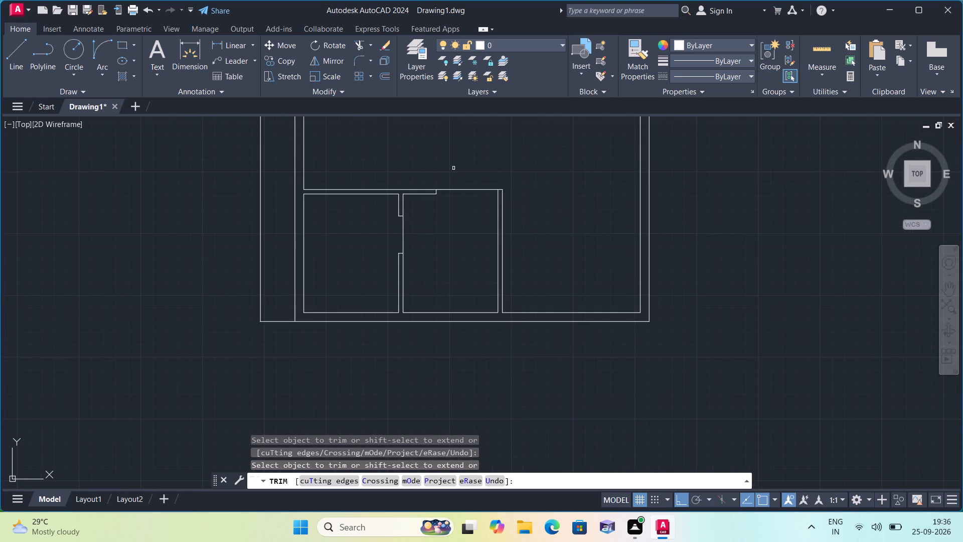
Look over the plan's rooms, doors and wall openings from the bottom rooms up to the top row and back.
middle_click_drag(468, 158, 365, 190)
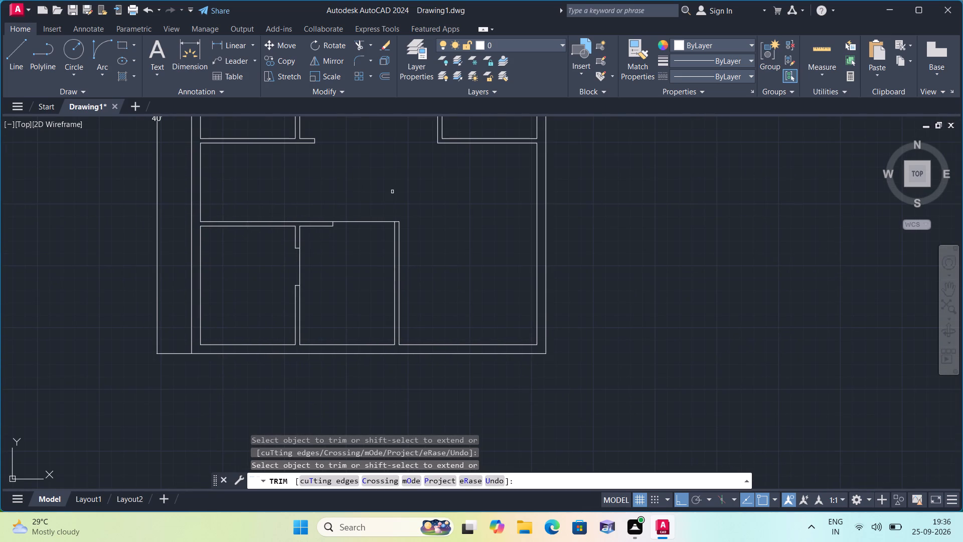
middle_click_drag(392, 192, 375, 281)
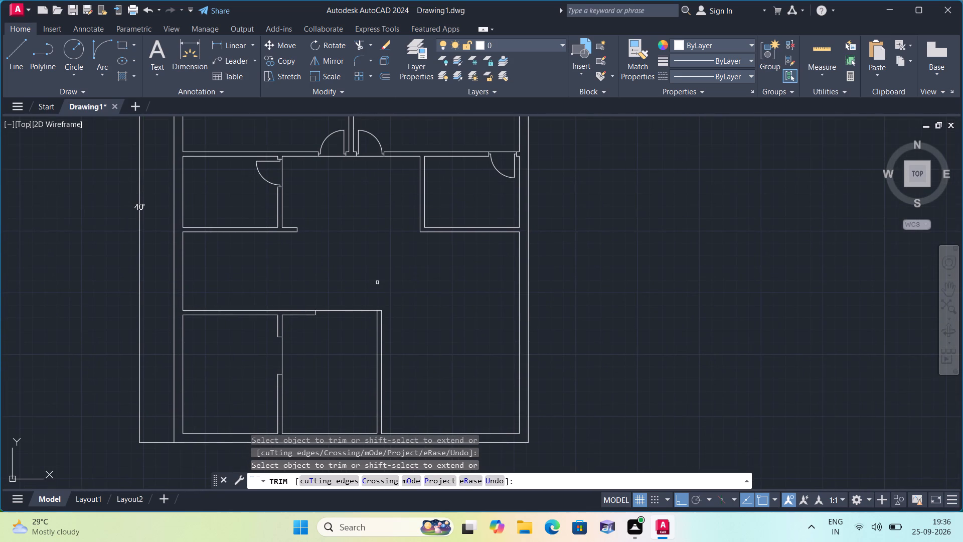
middle_click_drag(377, 283, 381, 291)
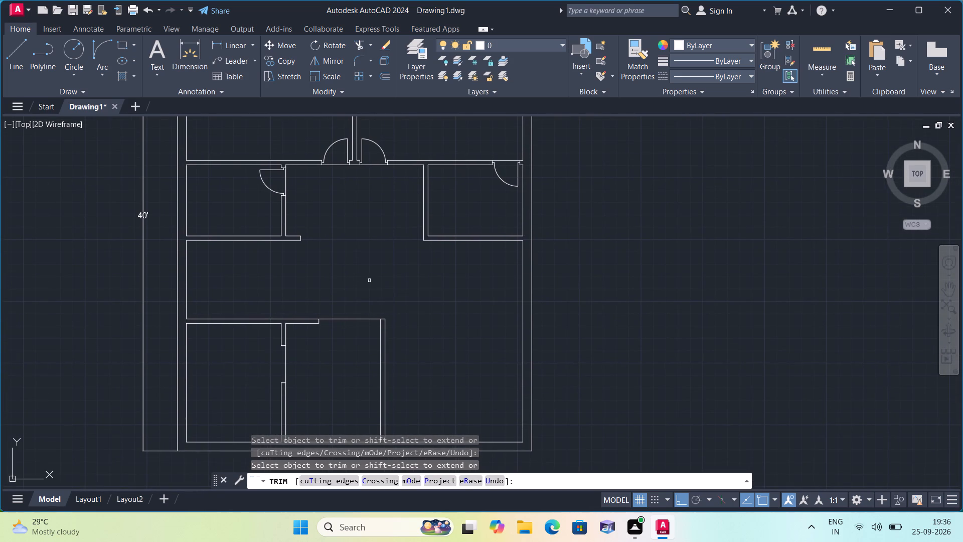
middle_click_drag(357, 235, 365, 290)
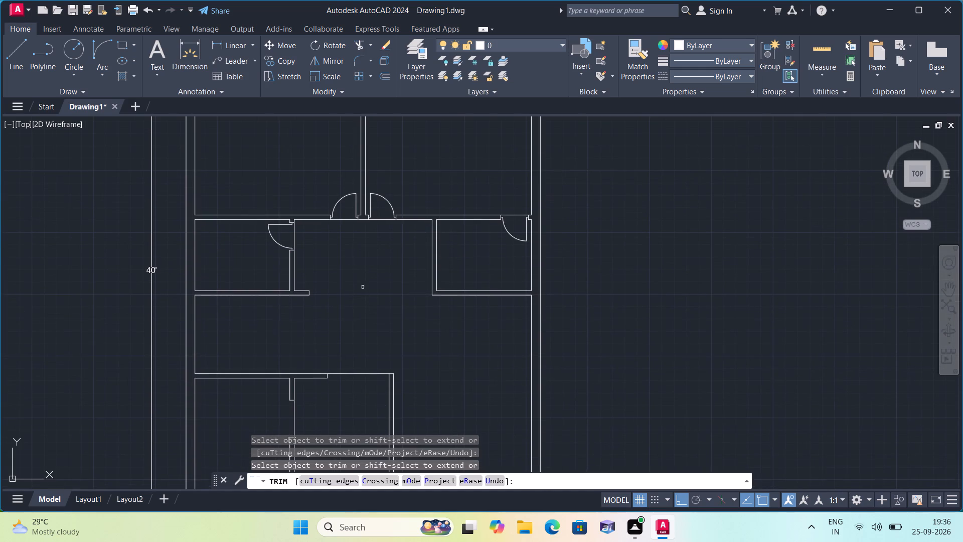
middle_click_drag(299, 171, 309, 236)
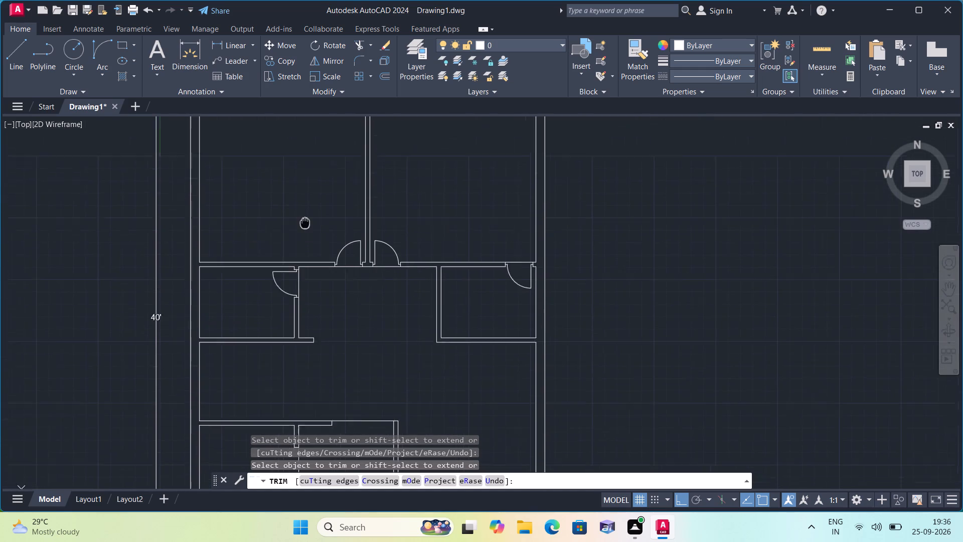
middle_click_drag(309, 236, 312, 252)
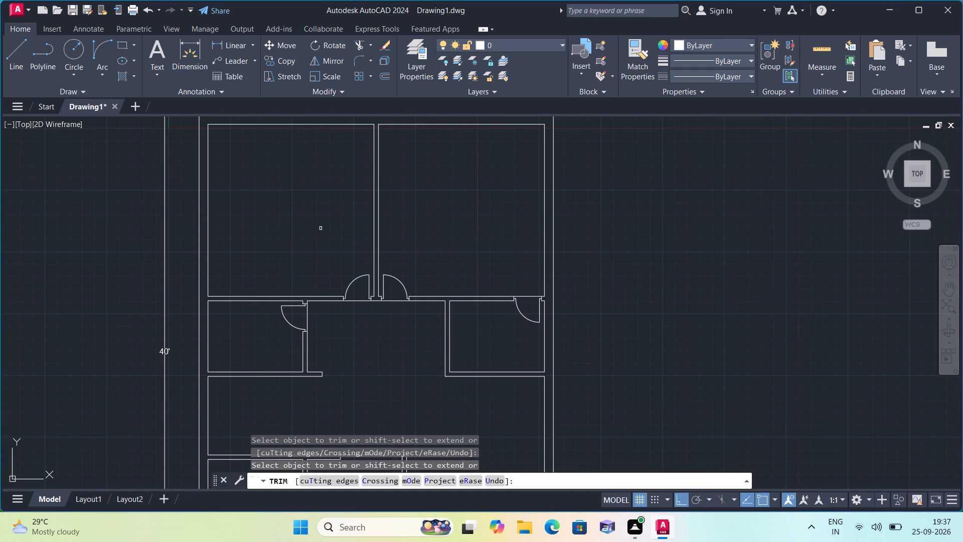
key("Escape")
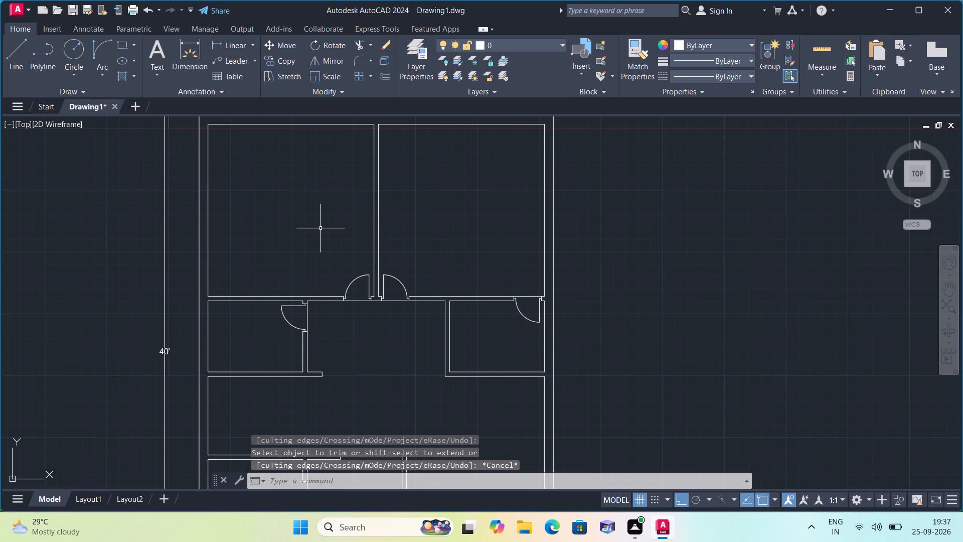
middle_click_drag(375, 334, 309, 229)
scroll(363, 323, "down", 1)
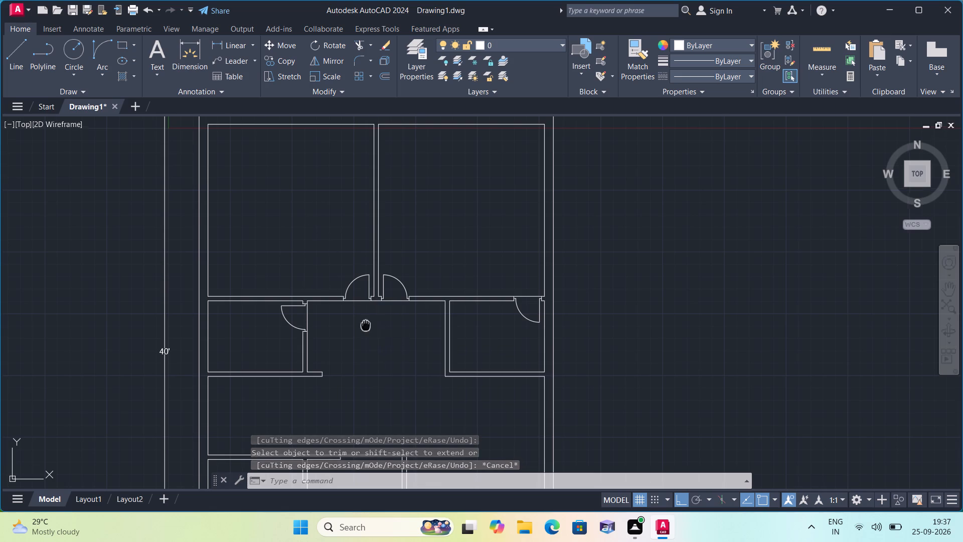
middle_click_drag(309, 229, 297, 174)
scroll(370, 288, "up", 1)
Draw a short vertical jamb line across the bottom outer wall, from its inner right corner to the outer line.
key("l")
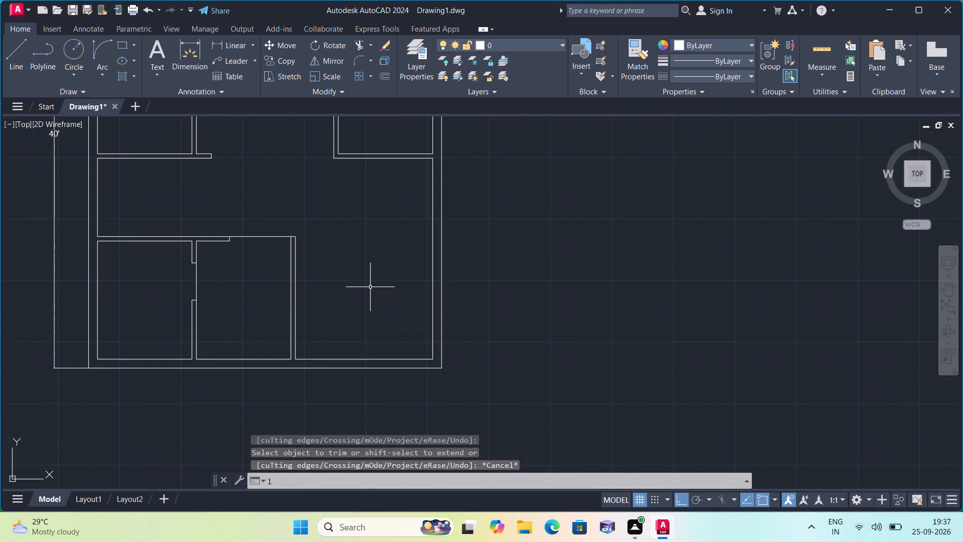
key("space")
scroll(443, 366, "up", 1)
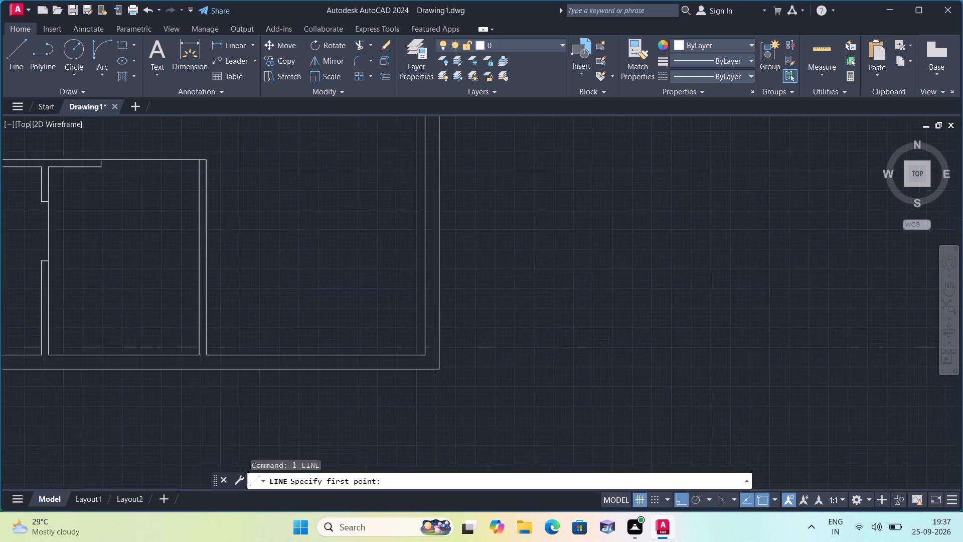
scroll(443, 366, "up", 2)
left_click(412, 347)
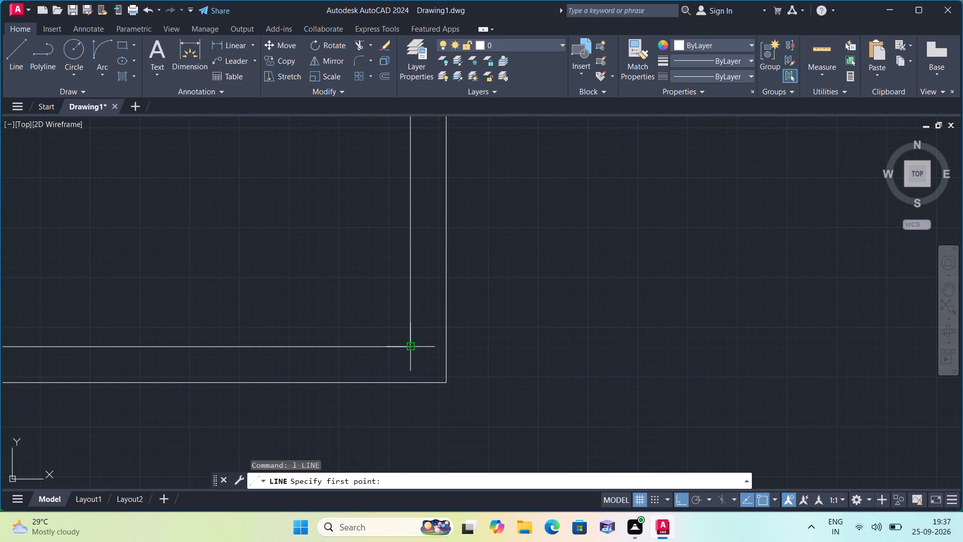
left_click(408, 384)
key("space")
From the jamb line's midpoint, draw consecutive 2", 2' and 2" lines leftward, ending with a line up to the wall's inner line.
key("space")
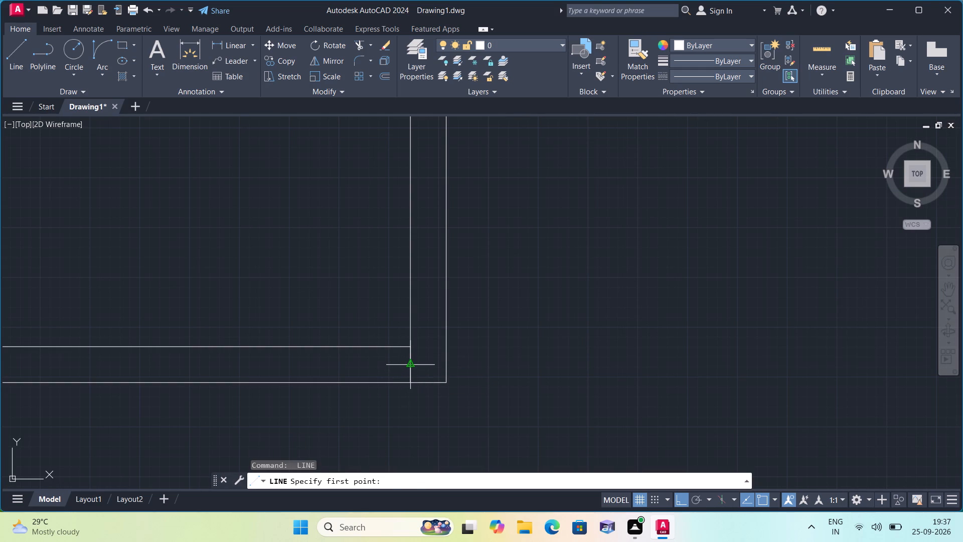
left_click(408, 365)
key("2")
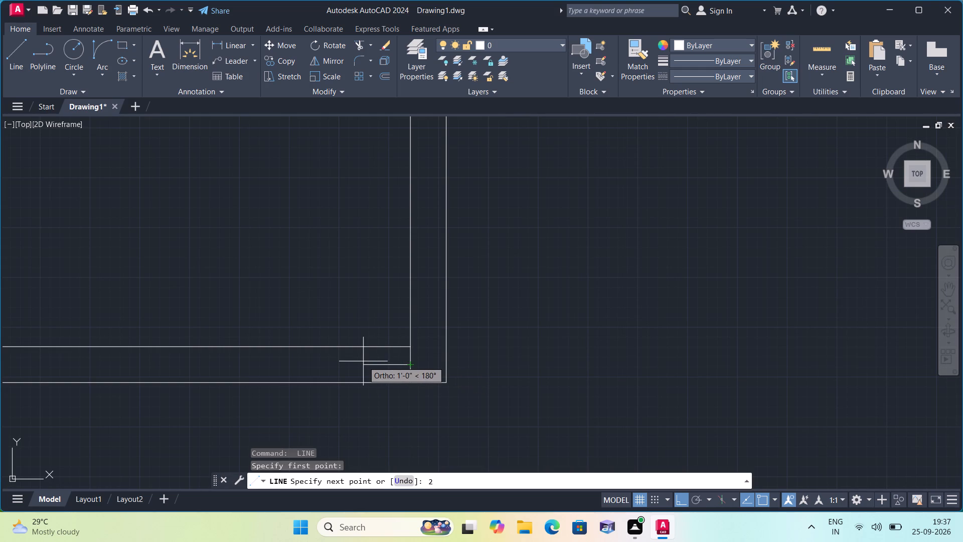
key("shift+quotedbl")
key("space")
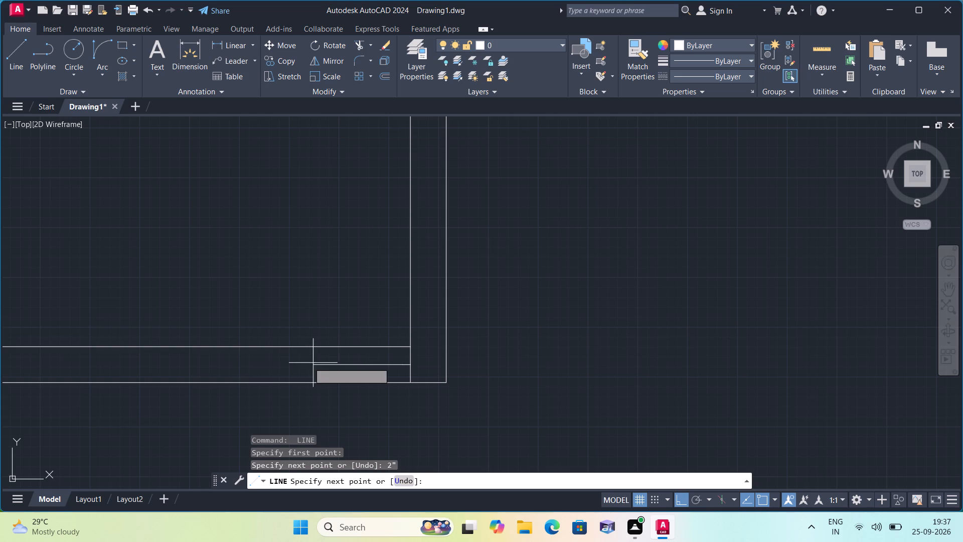
key("2")
key("apostrophe")
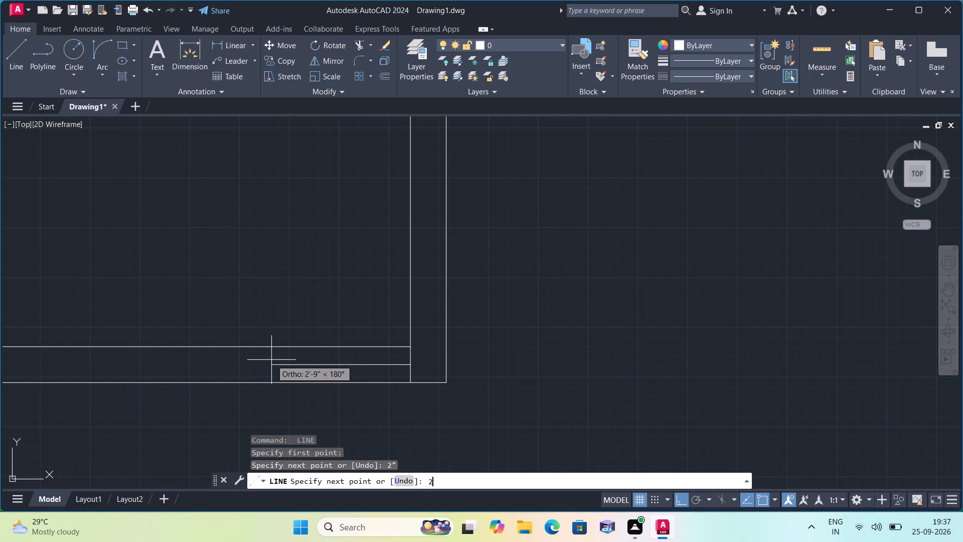
key("space")
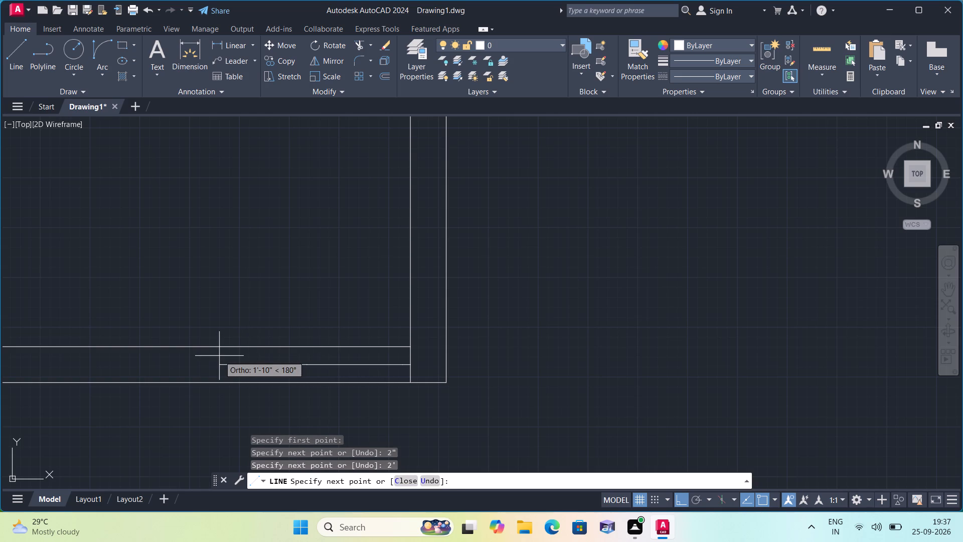
key("2")
key("shift+quotedbl")
key("space")
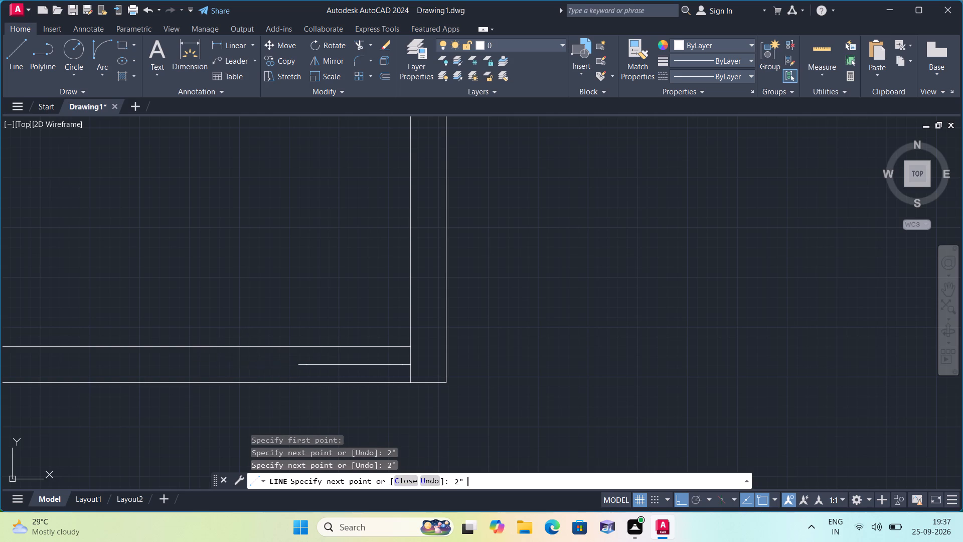
left_click(299, 347)
key("space")
Extend the opening's left jamb with a vertical line from the 2" stub down to the wall's outer line.
key("space")
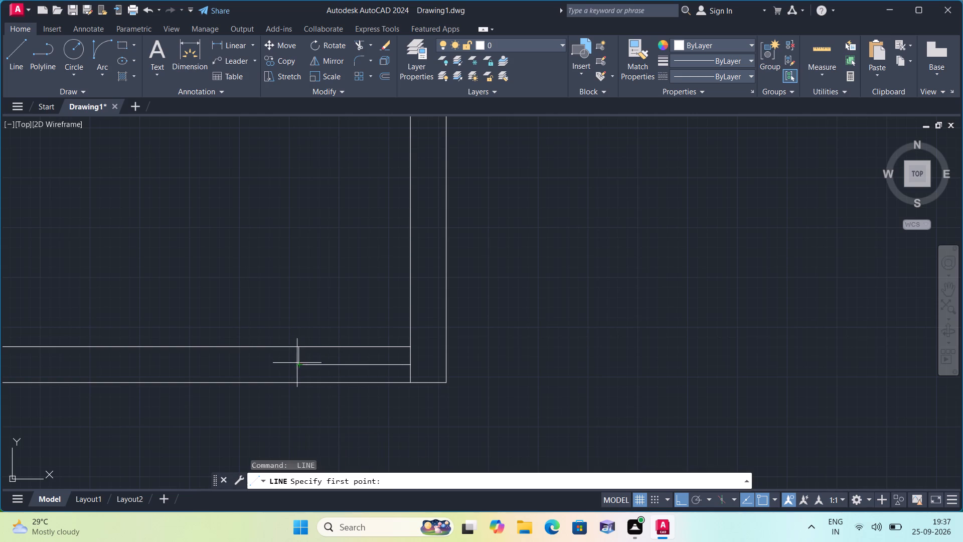
left_click(297, 363)
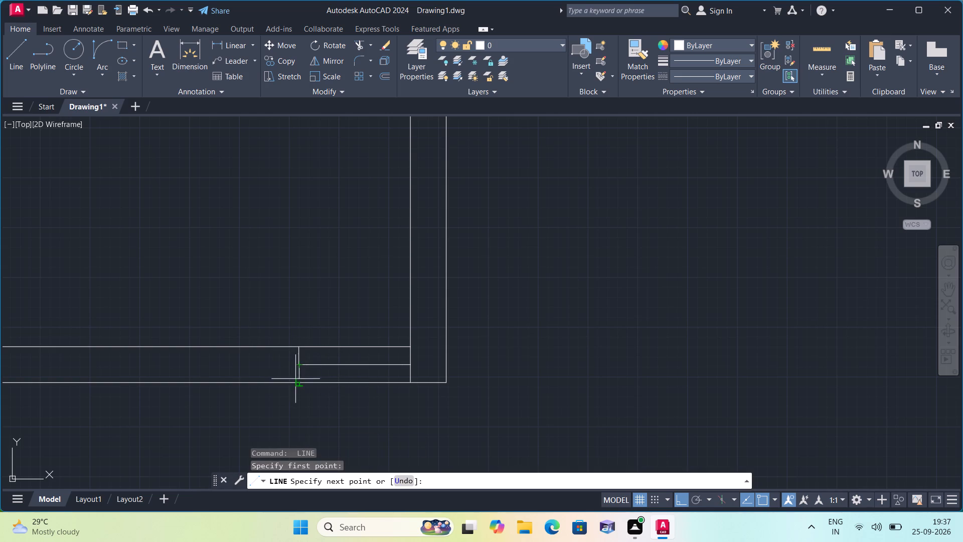
left_click(295, 379)
key("space")
Delete the 2' middle segment between the two 2" door stubs.
left_click(329, 364)
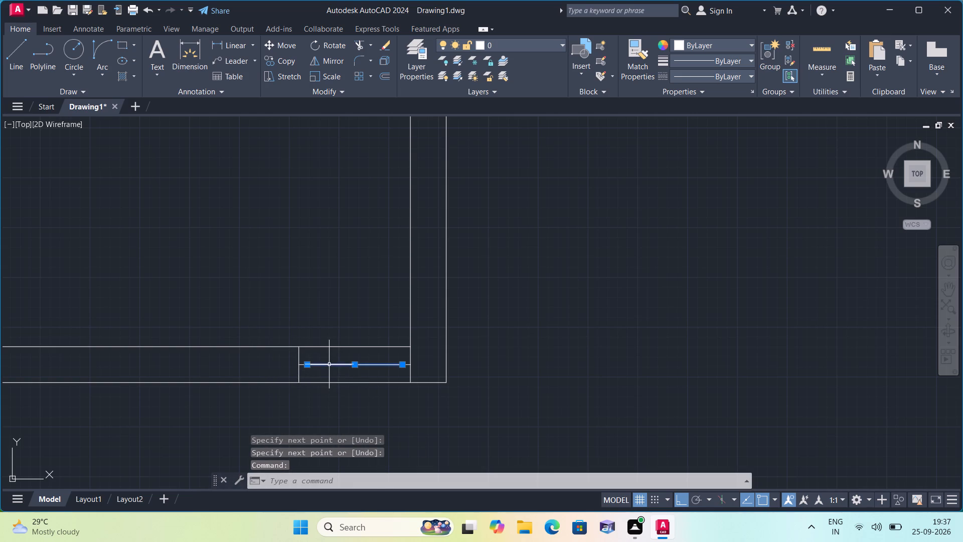
key("Delete")
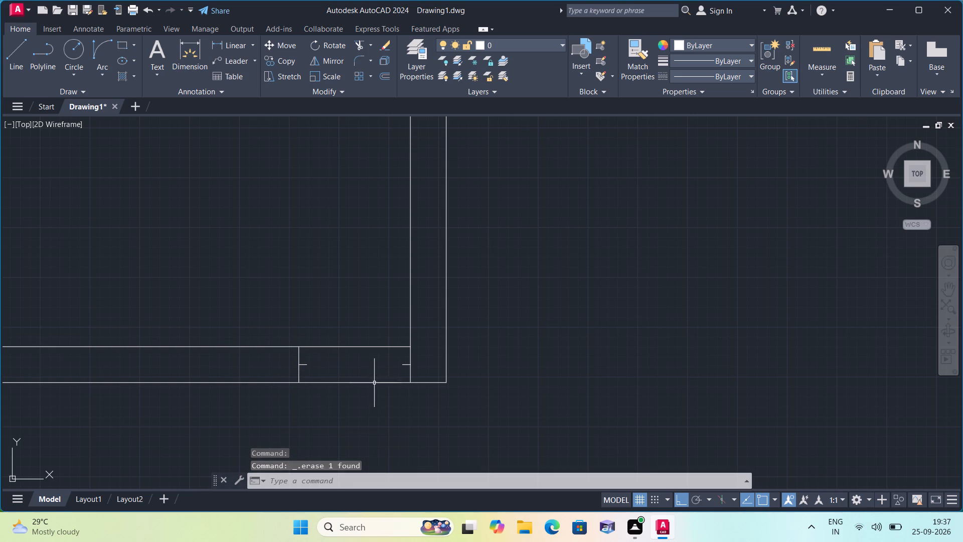
Draw a 2' vertical door leaf line upward from the inner end of the right 2" stub.
type("l")
key("space")
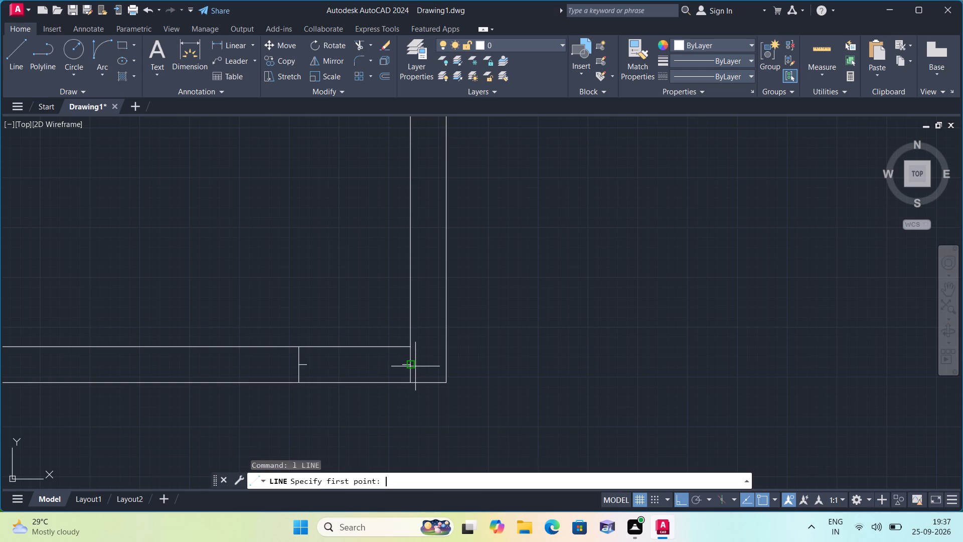
left_click(403, 364)
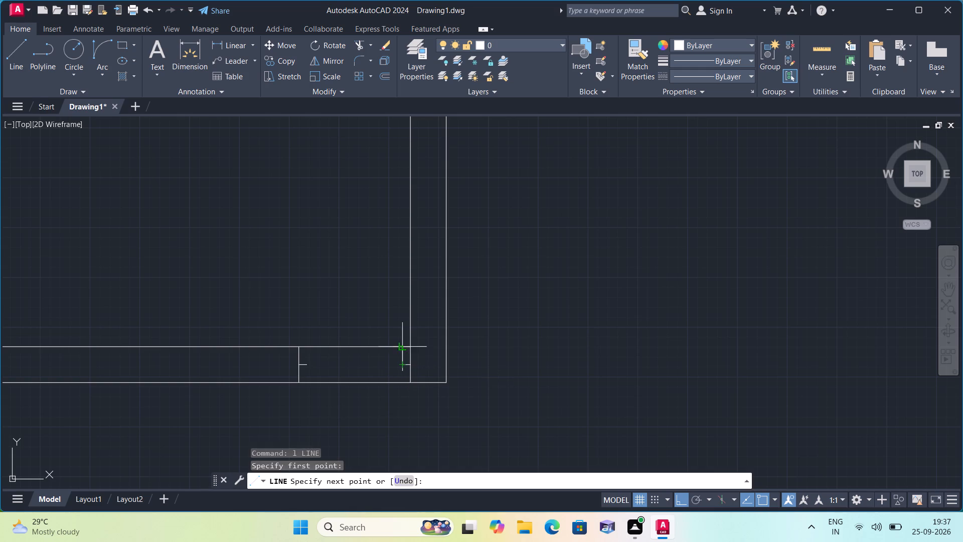
type("2'")
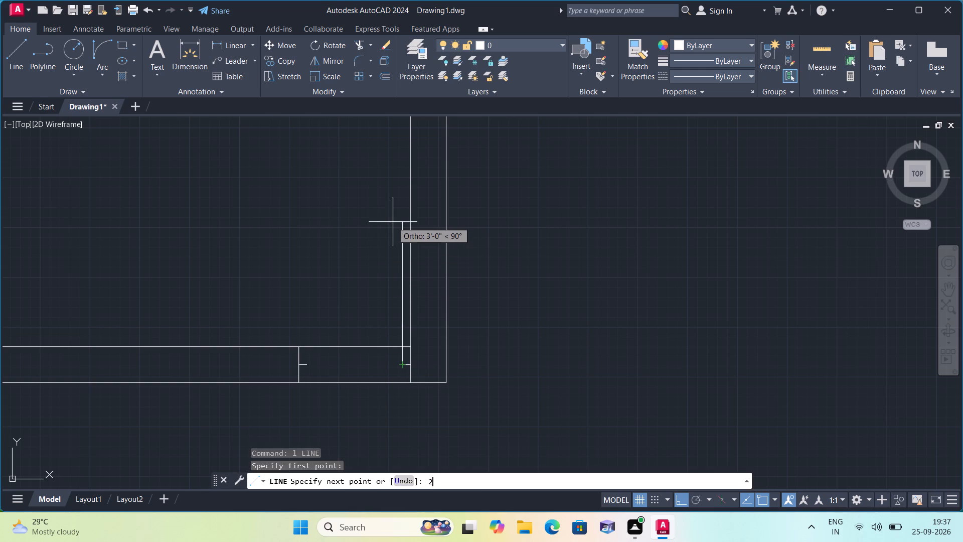
key("space")
key("Escape")
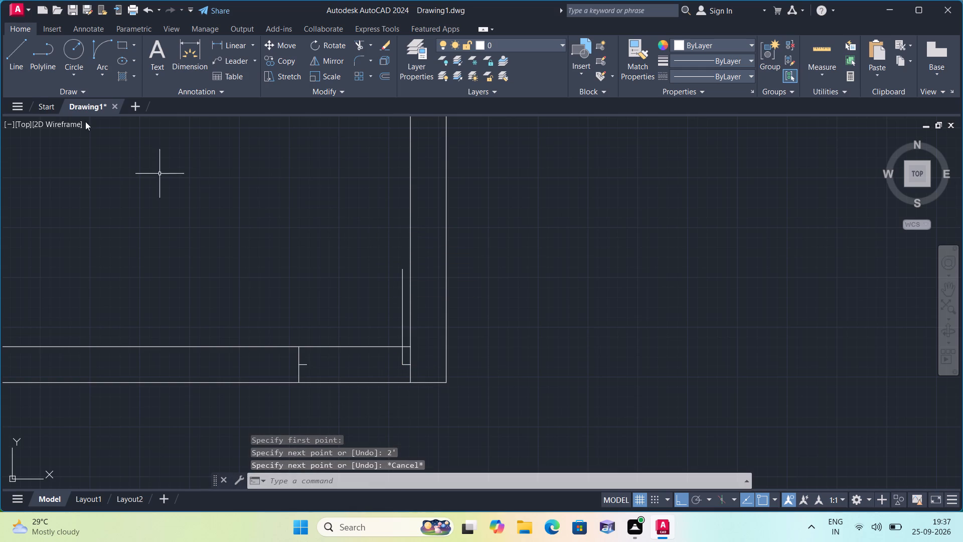
Draw the door swing as a Start, End, Direction arc from the leaf's top to the left stub's inner end.
left_click(107, 73)
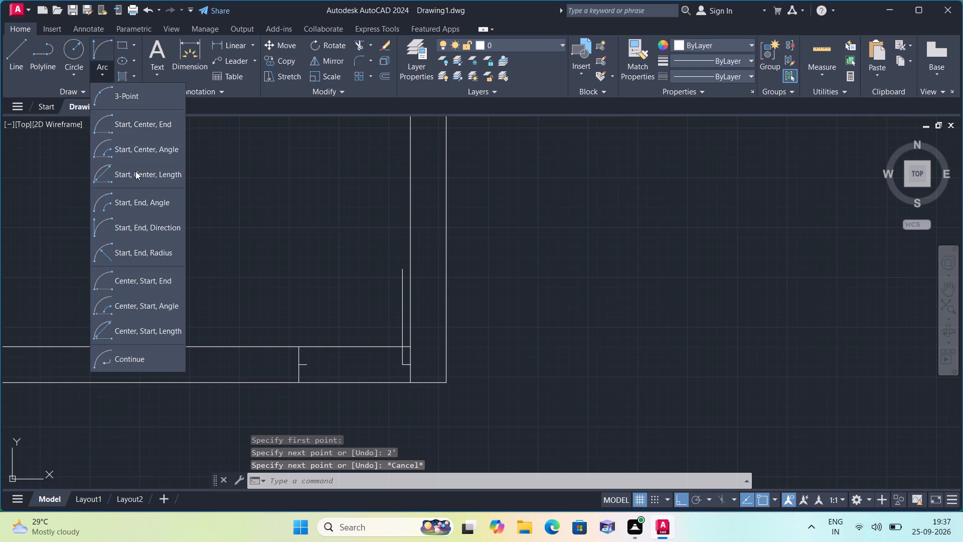
left_click(156, 229)
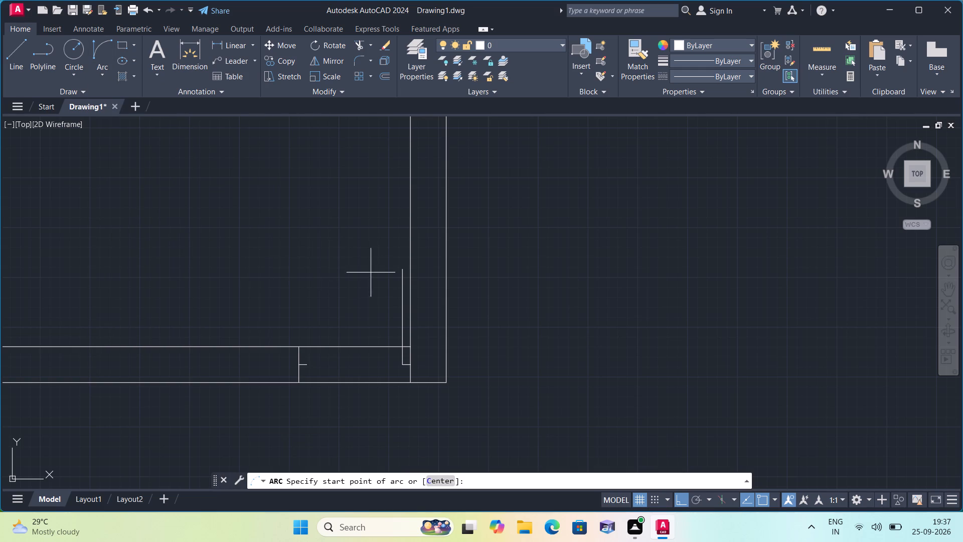
left_click(400, 268)
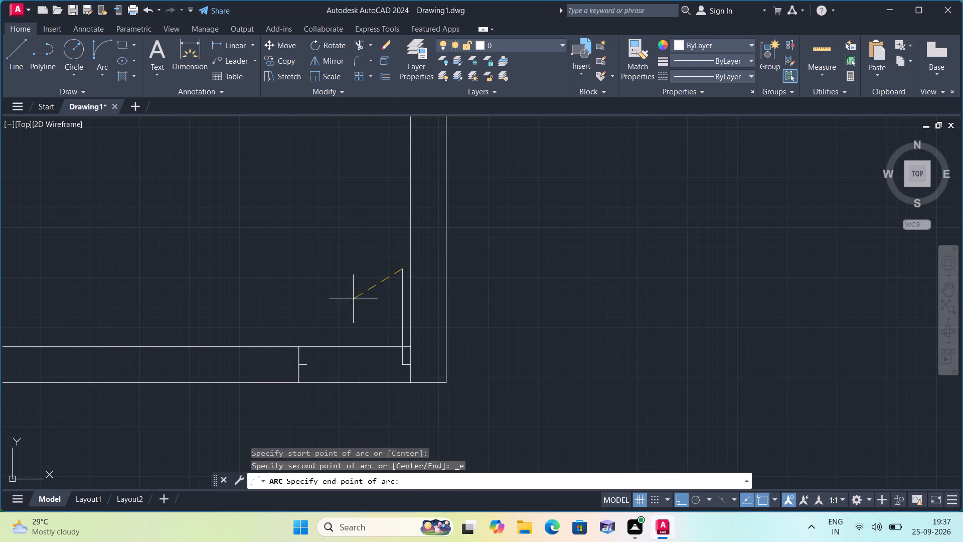
scroll(306, 367, "up", 3)
left_click(303, 360)
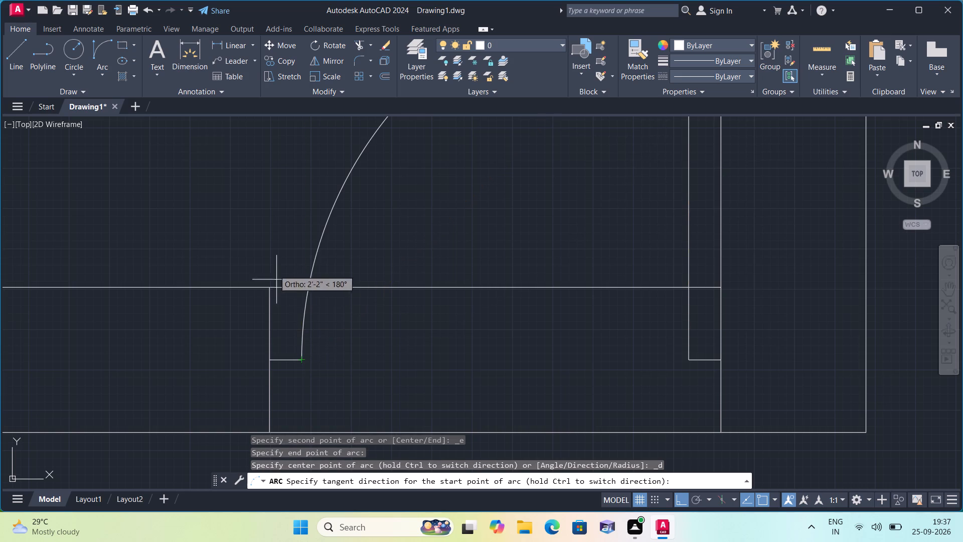
left_click(250, 237)
scroll(250, 237, "down", 3)
key("Escape")
Trim the bottom wall's inner line across the corner door opening, including the short piece between the door leaf and the side wall.
type("tr")
type("im")
key("space")
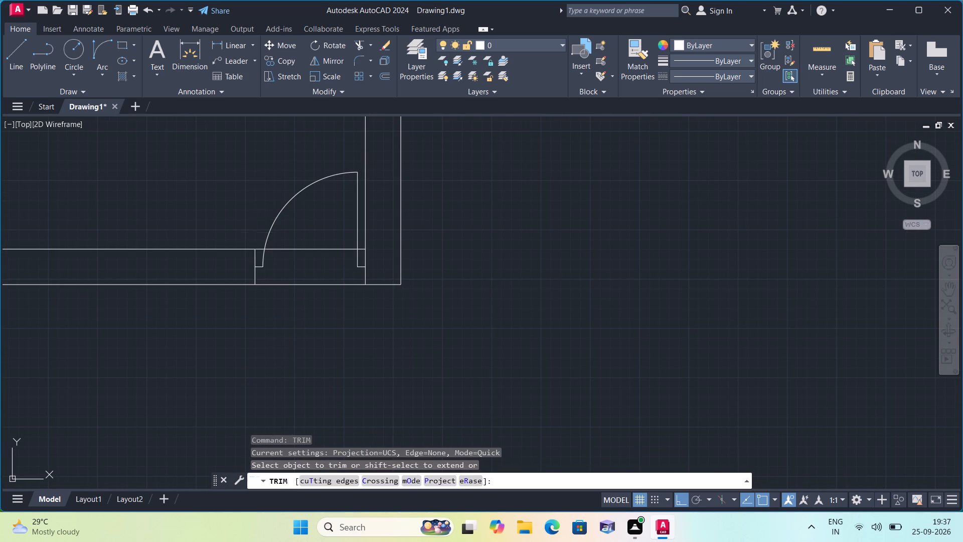
scroll(261, 247, "up", 1)
left_click(256, 250)
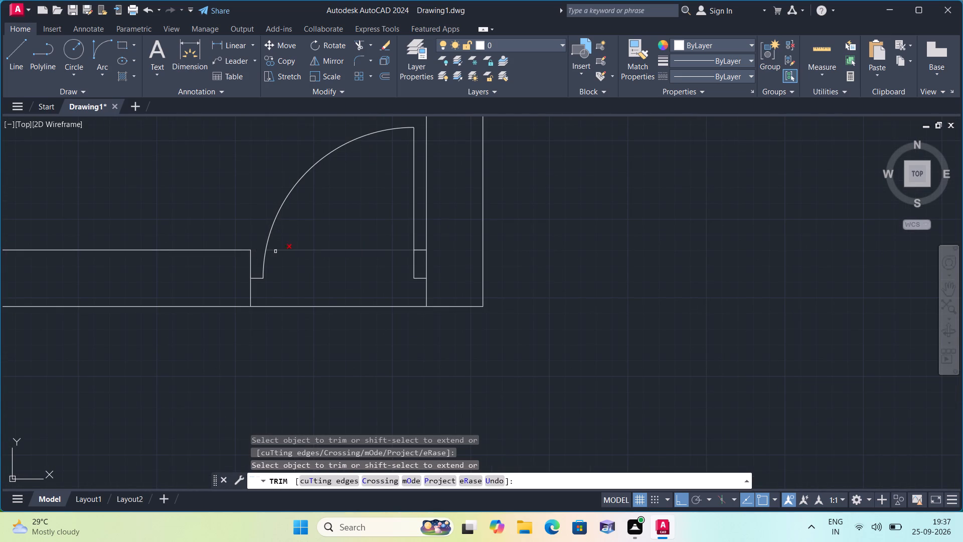
left_click(292, 251)
left_click(298, 239)
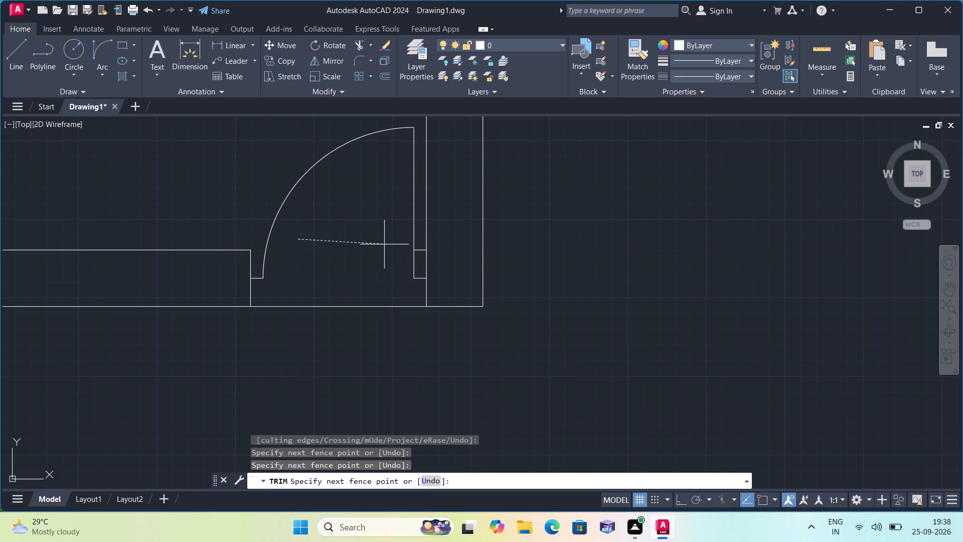
left_click(376, 248)
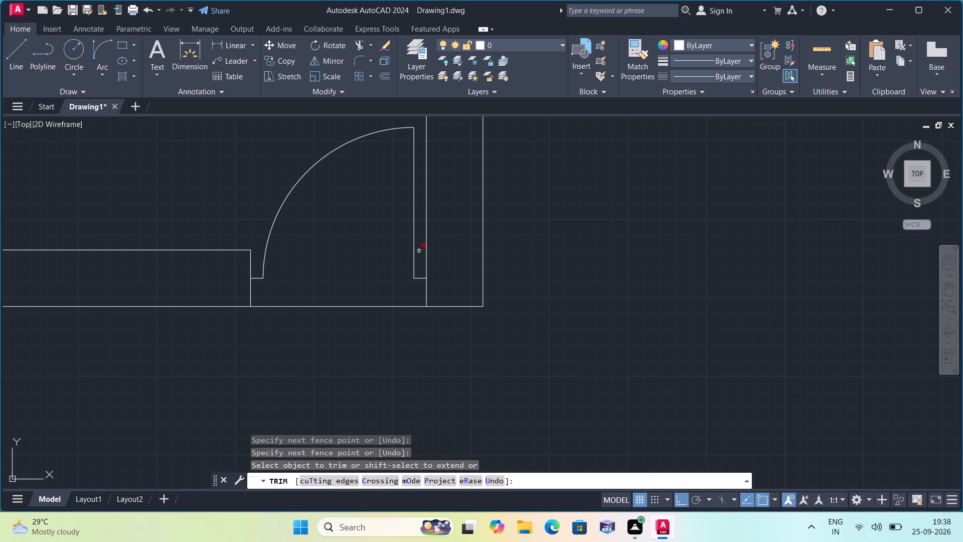
left_click(419, 250)
scroll(378, 261, "down", 2)
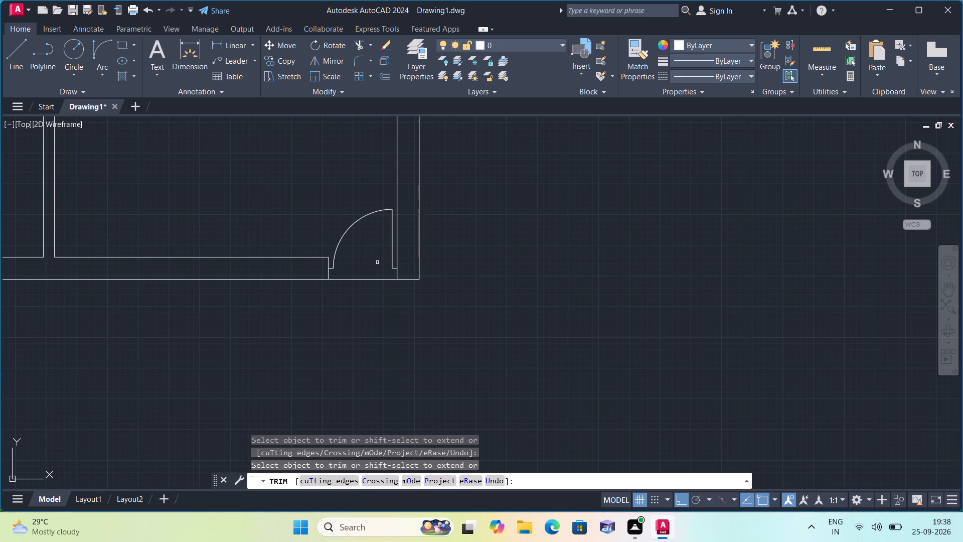
key("Escape")
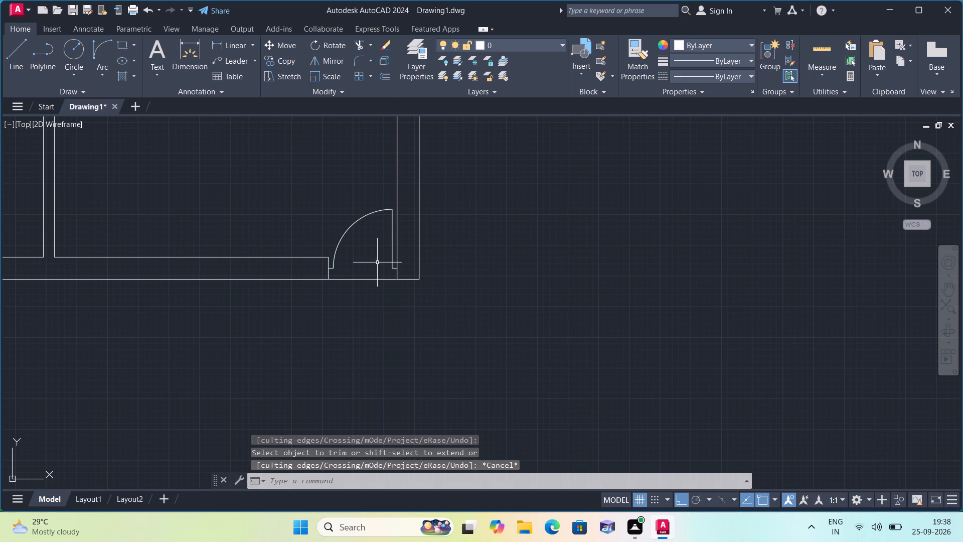
Create a new layer and set its colour to index 41.
scroll(204, 324, "down", 2)
middle_click_drag(188, 323, 192, 324)
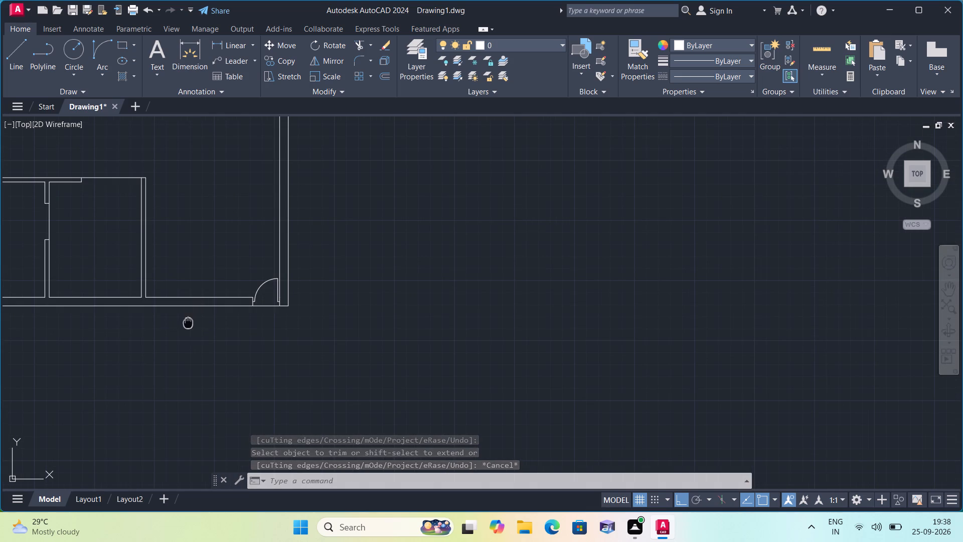
middle_click_drag(192, 324, 319, 385)
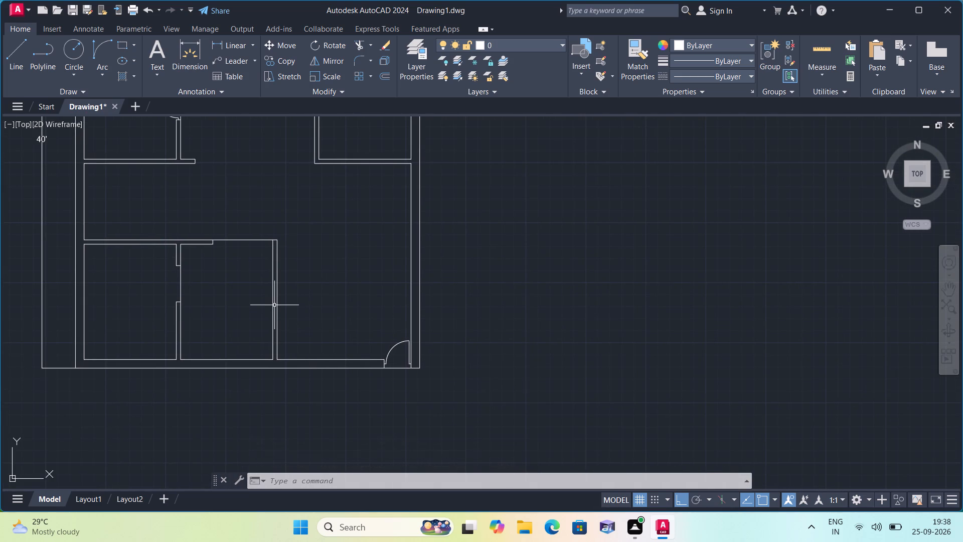
middle_click_drag(222, 257, 261, 405)
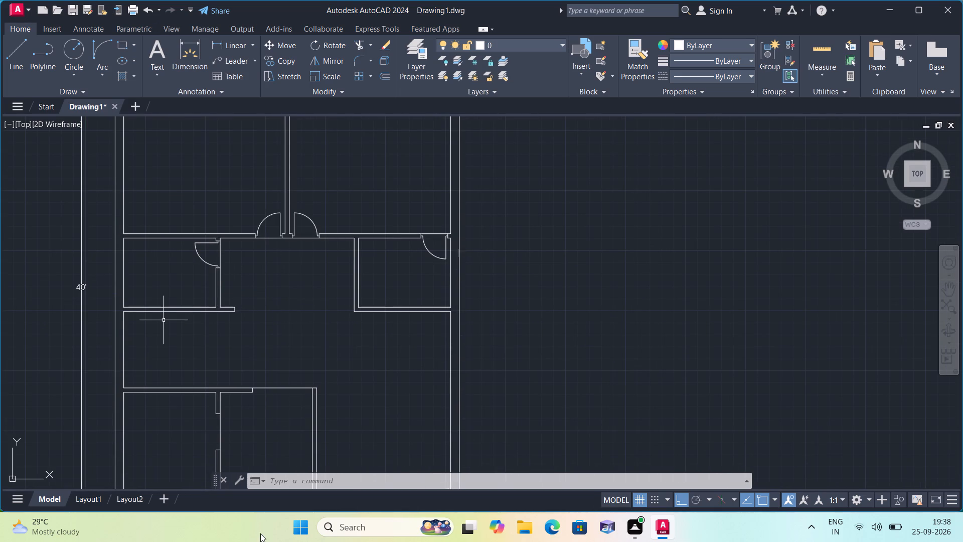
scroll(354, 541, "down", 2)
left_click(415, 52)
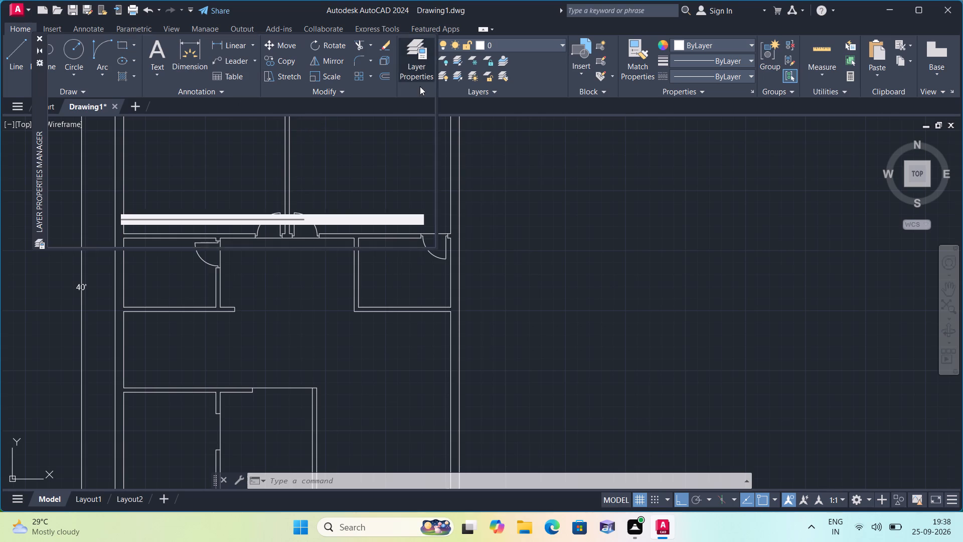
right_click(352, 156)
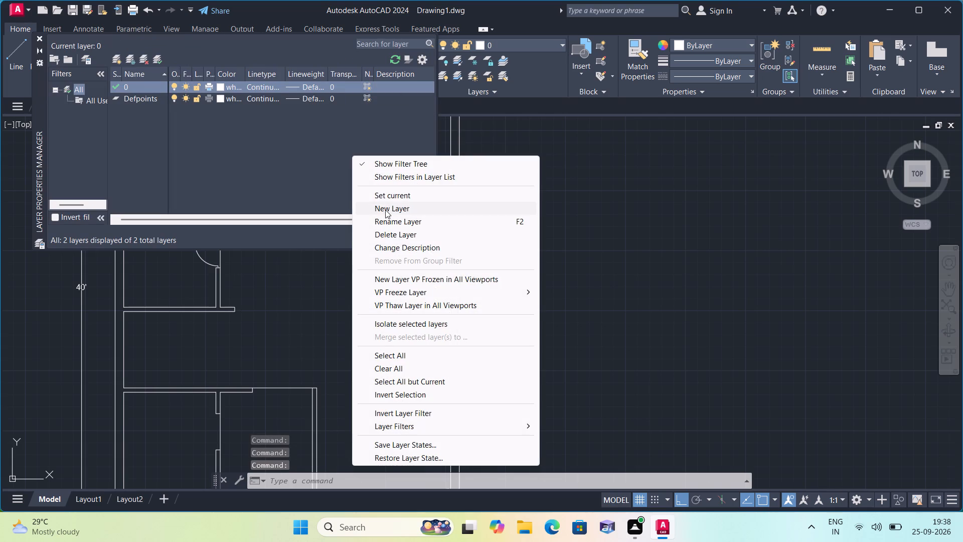
left_click(385, 210)
left_click(219, 99)
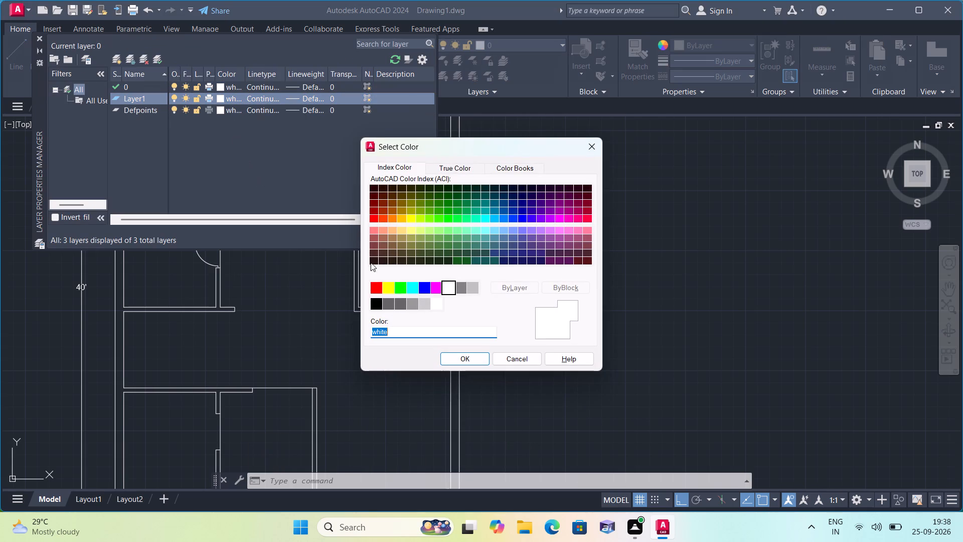
left_click(405, 232)
left_click(468, 358)
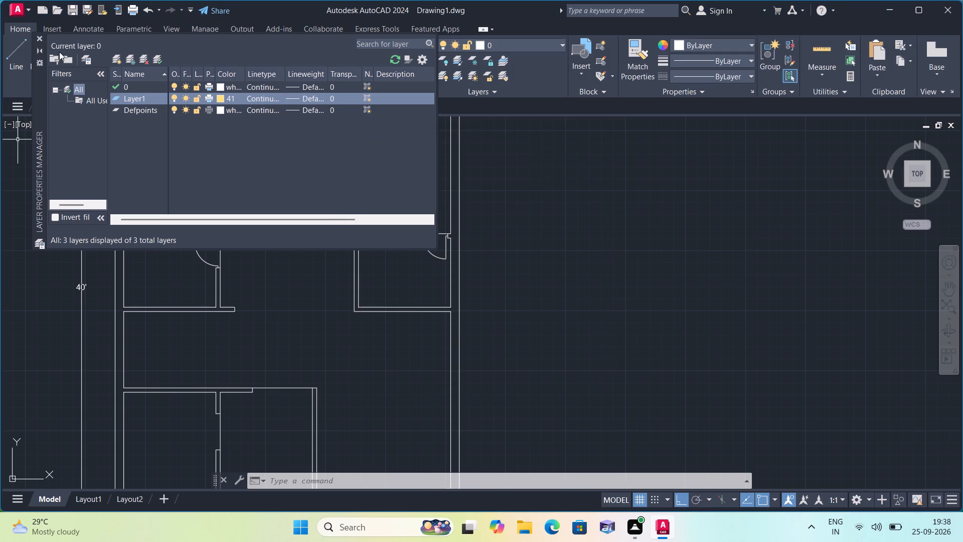
left_click(38, 38)
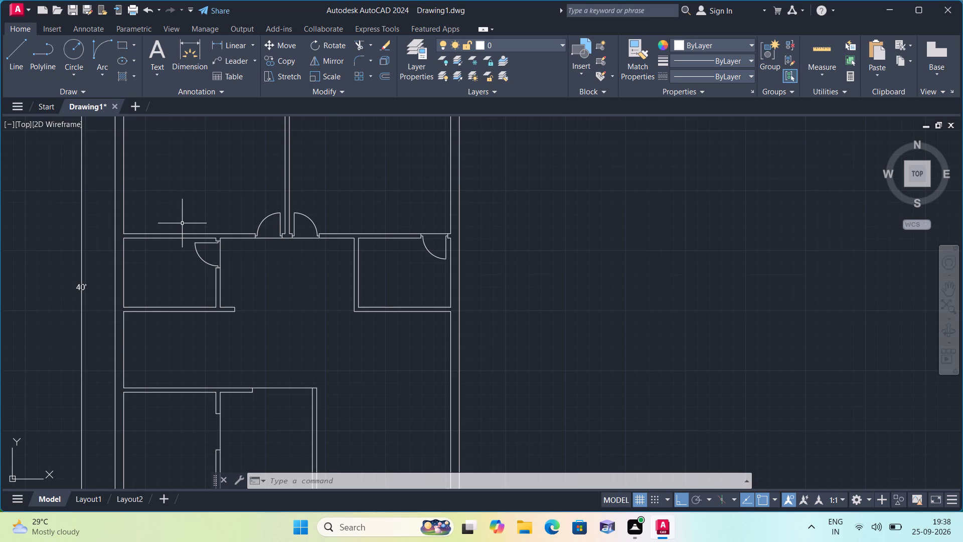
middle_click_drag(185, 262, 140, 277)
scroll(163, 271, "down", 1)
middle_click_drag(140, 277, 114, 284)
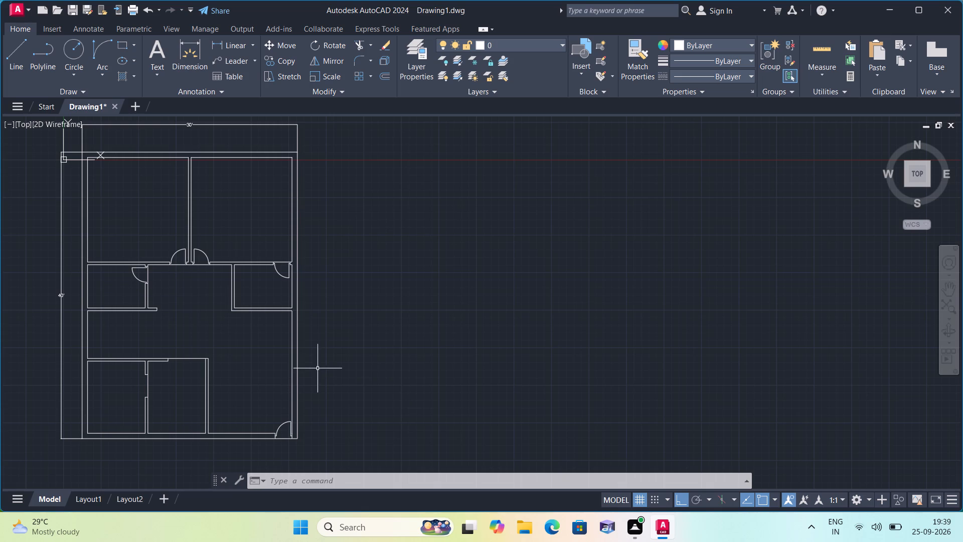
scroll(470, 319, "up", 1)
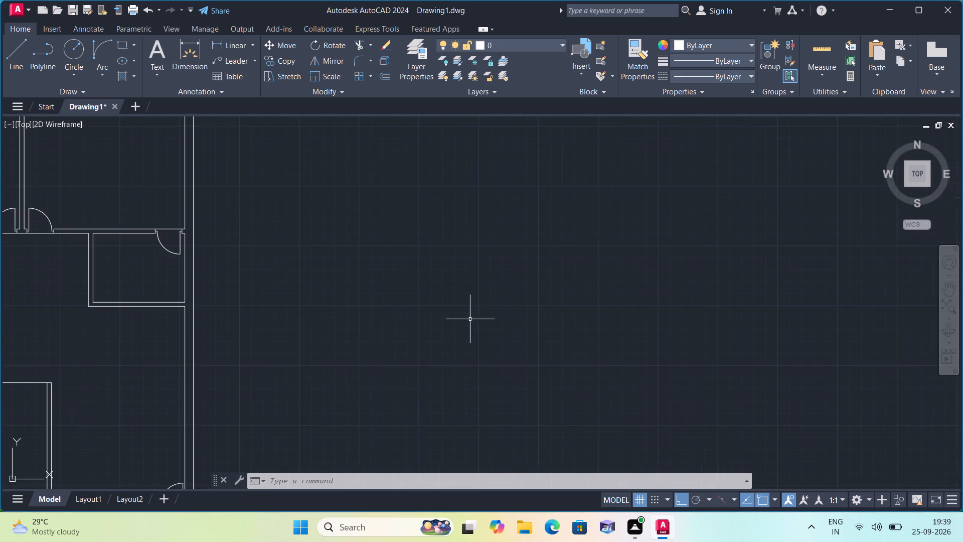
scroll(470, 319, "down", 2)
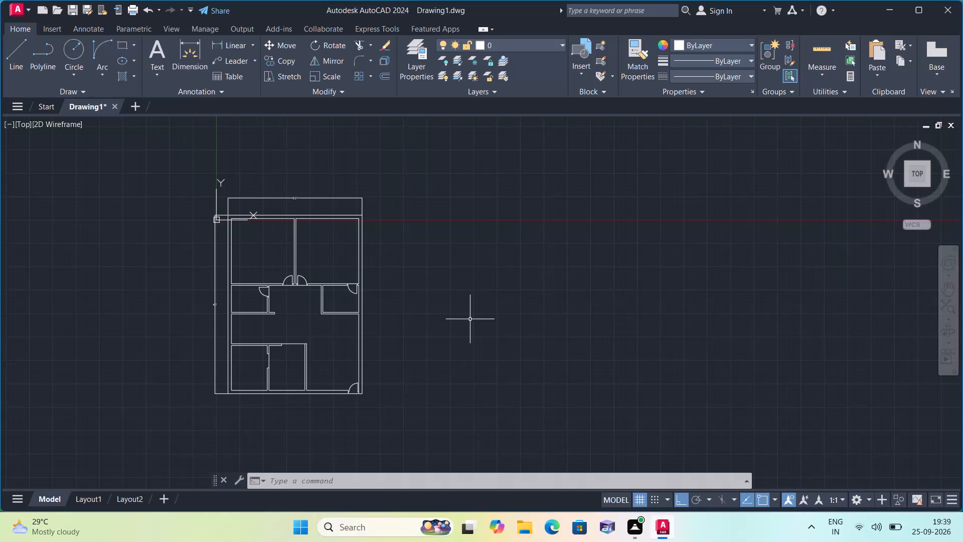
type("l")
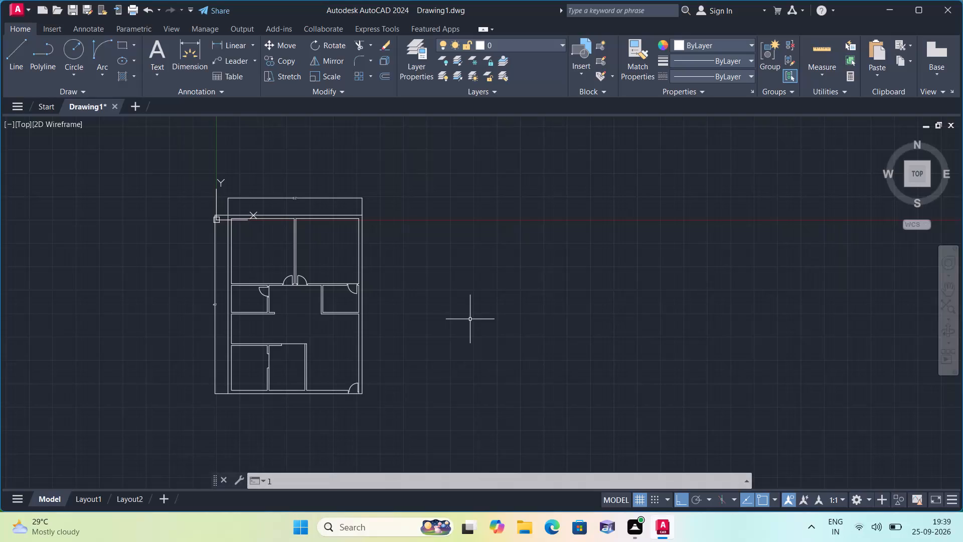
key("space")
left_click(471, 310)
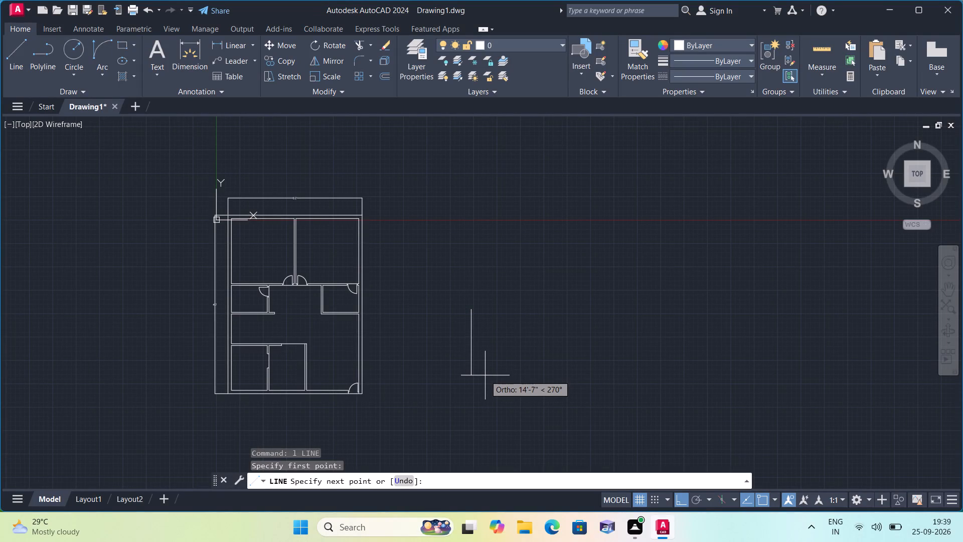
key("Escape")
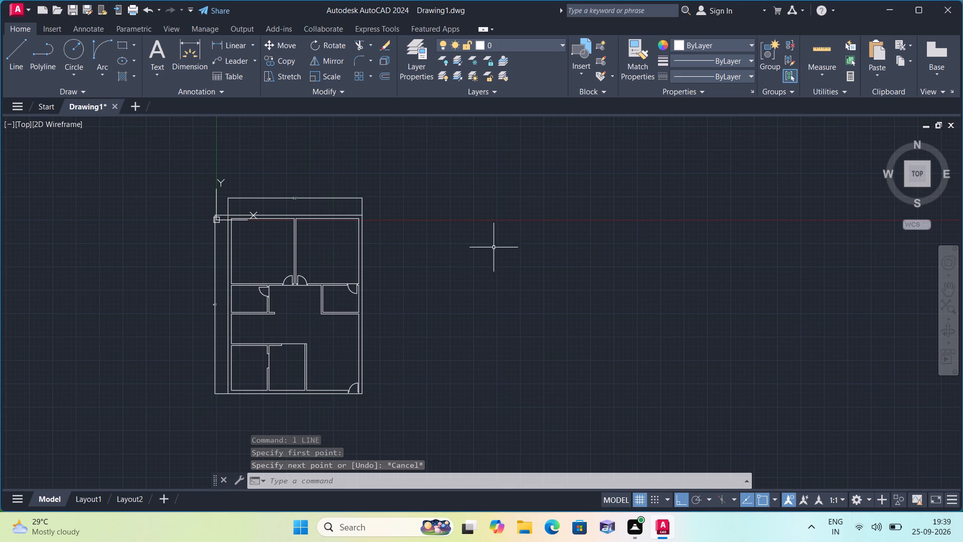
Make the new layer, Layer1, the current layer.
left_click(538, 47)
left_click(532, 88)
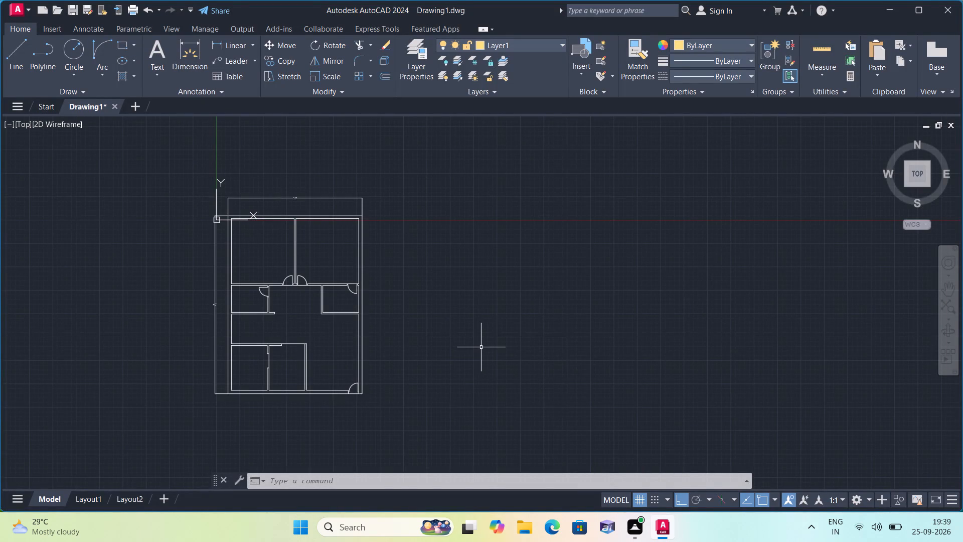
Draw a closed upright rectangle of lines, 5' tall and 9" wide, in the empty space beside the floor plan.
type("l")
key("space")
left_click(492, 291)
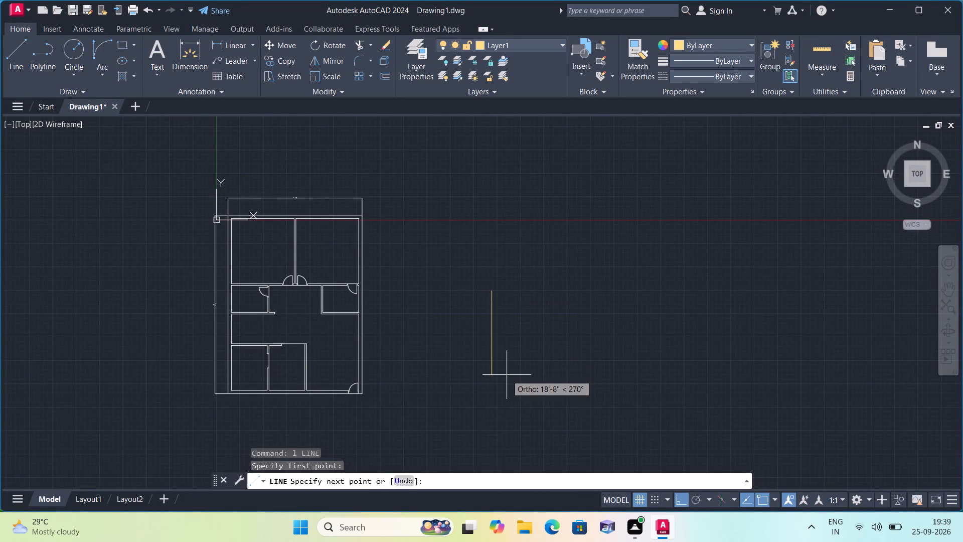
type("5'")
key("space")
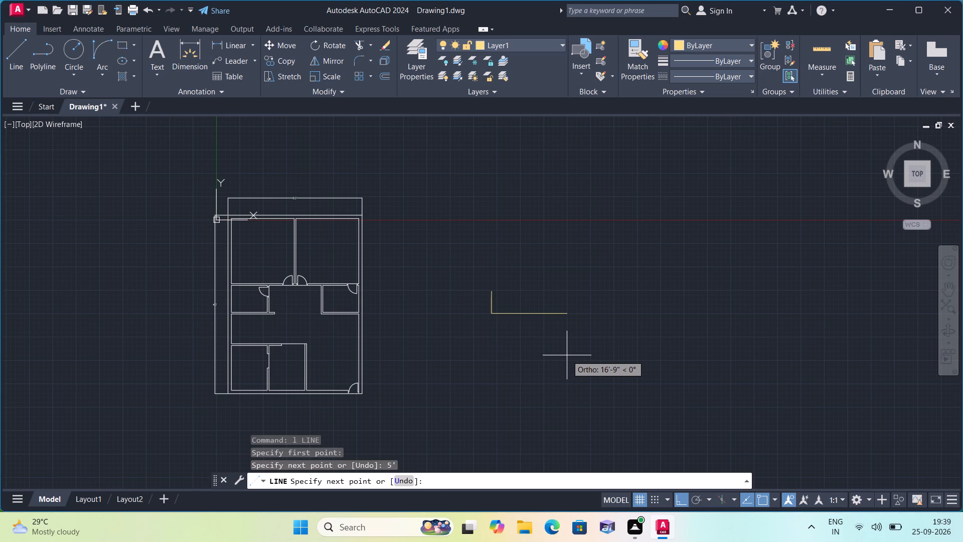
key("9")
key("shift+quotedbl")
key("space")
type("5'")
key("space")
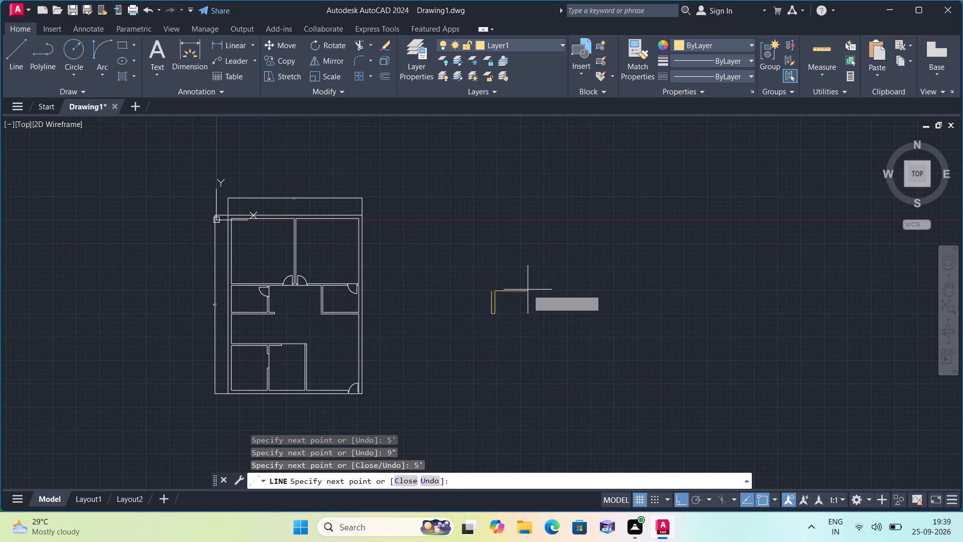
scroll(458, 288, "up", 2)
scroll(504, 293, "up", 2)
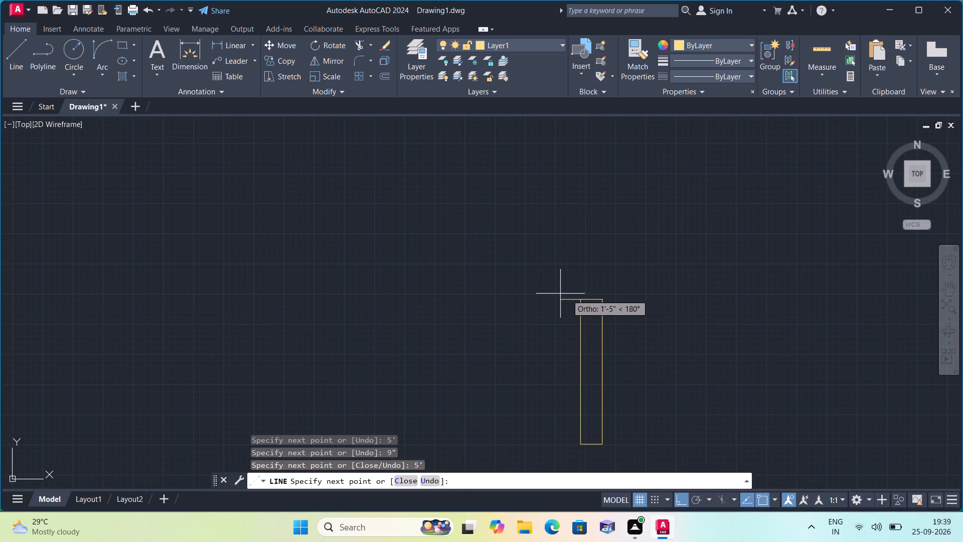
left_click(582, 299)
key("space")
Draw a vertical centre line through the 5' by 9" rectangle, from the midpoint of its top edge to its bottom edge's midpoint.
key("space")
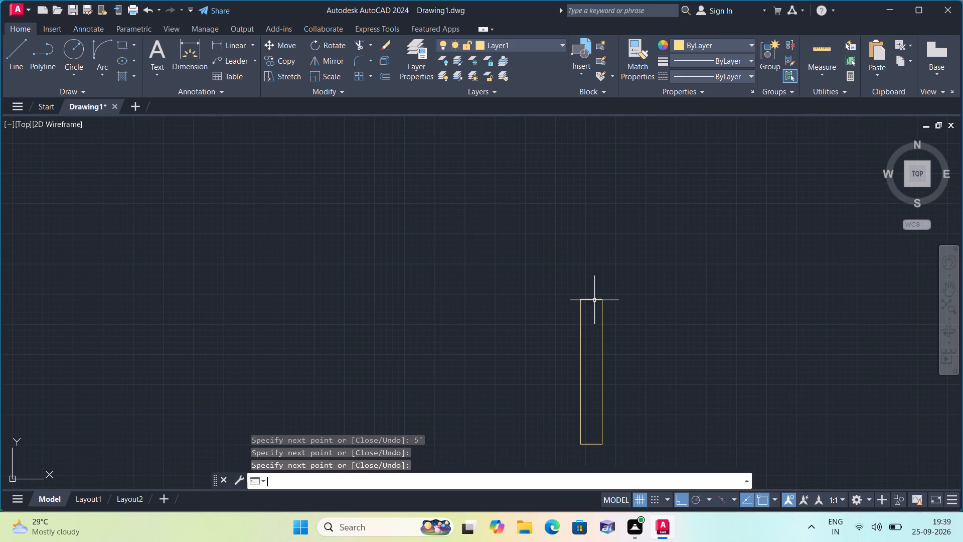
left_click(593, 299)
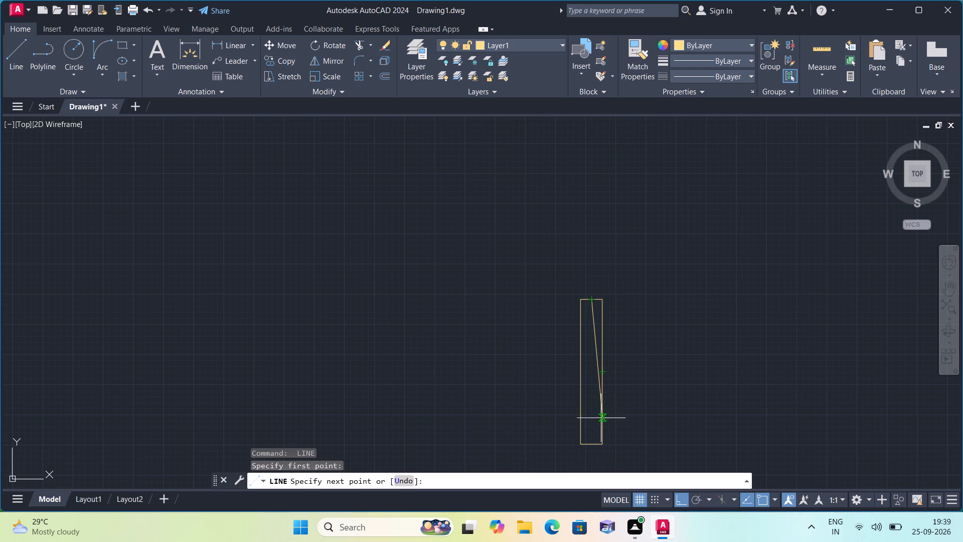
left_click(591, 448)
key("space")
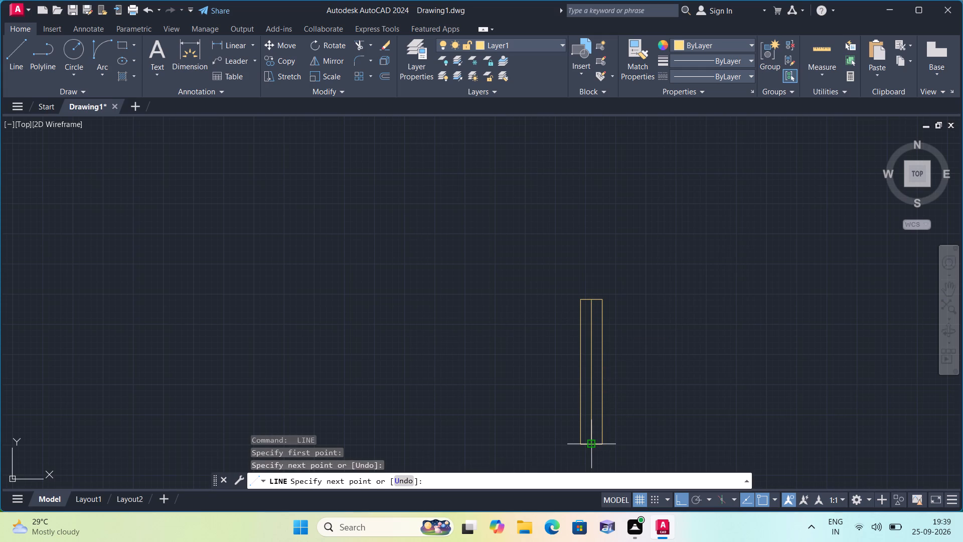
Draw a closed upright rectangle of lines, 2' tall and 9" wide, between the floor plan and the 5' window symbol.
scroll(514, 408, "down", 1)
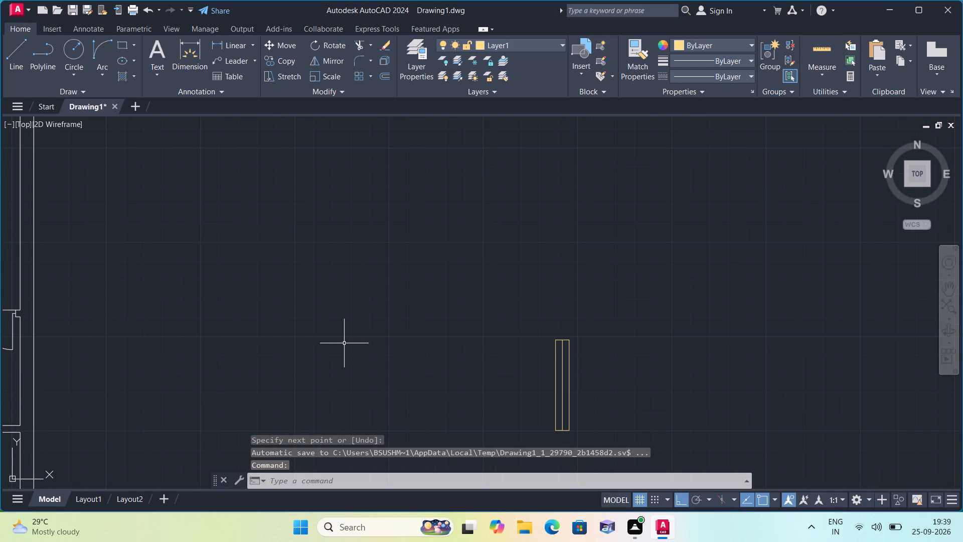
middle_click_drag(340, 339, 365, 293)
key("space")
left_click(272, 246)
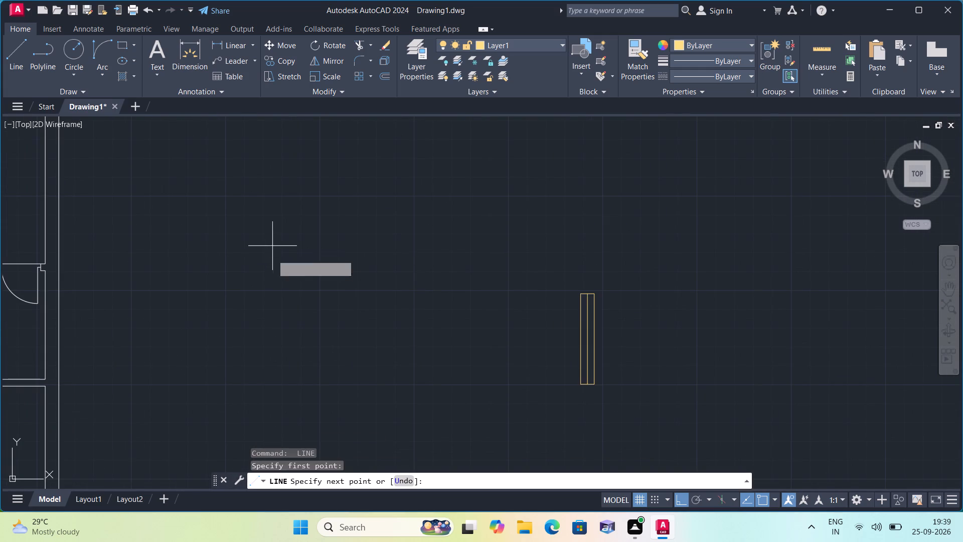
type("2'")
key("space")
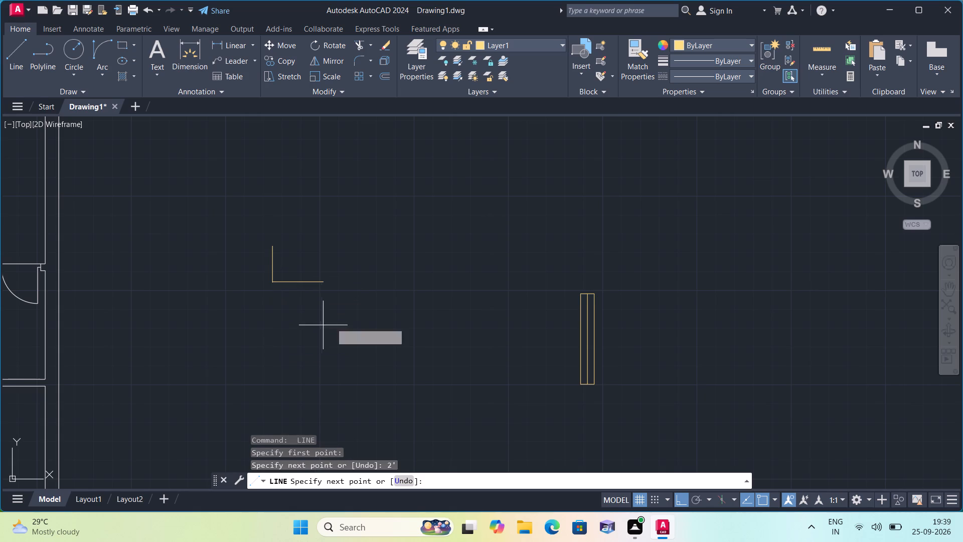
key("9")
type("\"")
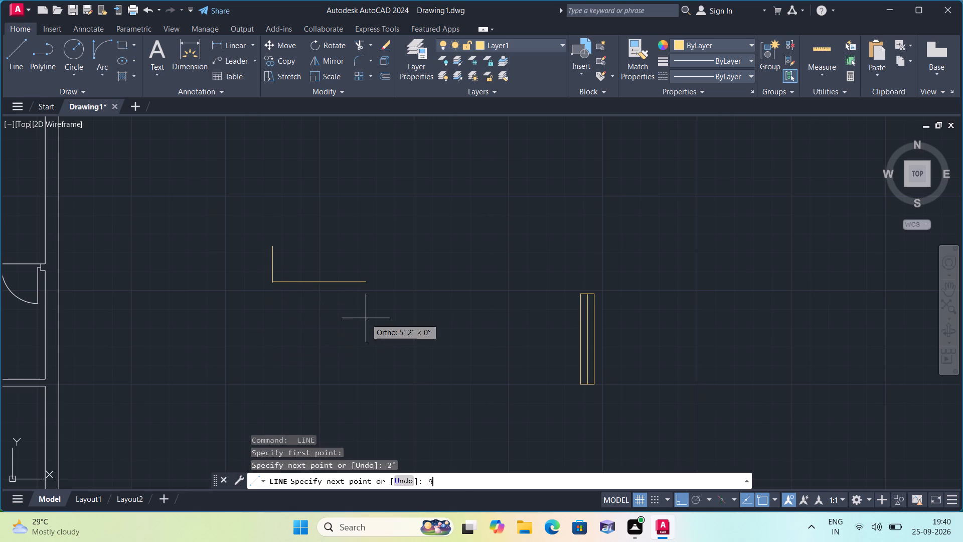
key("space")
type("2'")
key("space")
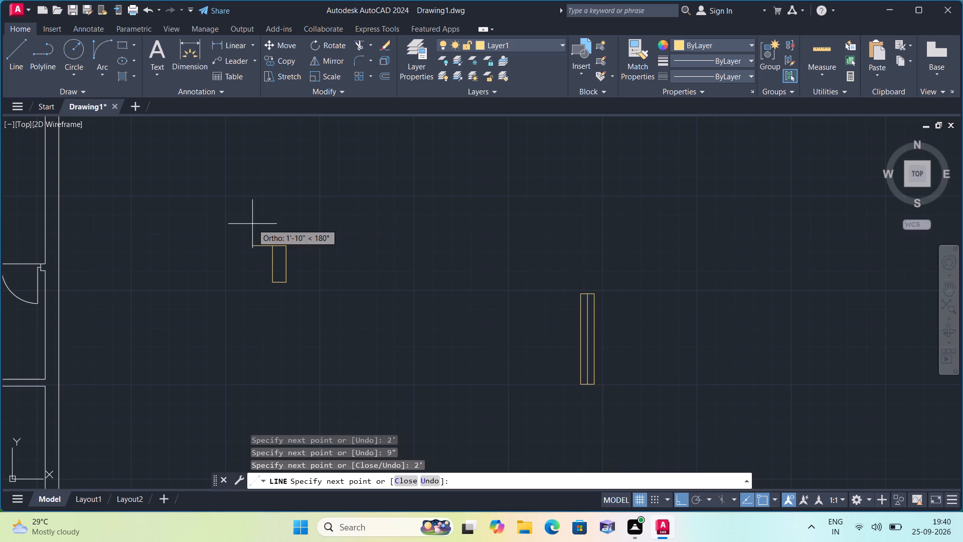
type("9\"")
key("space")
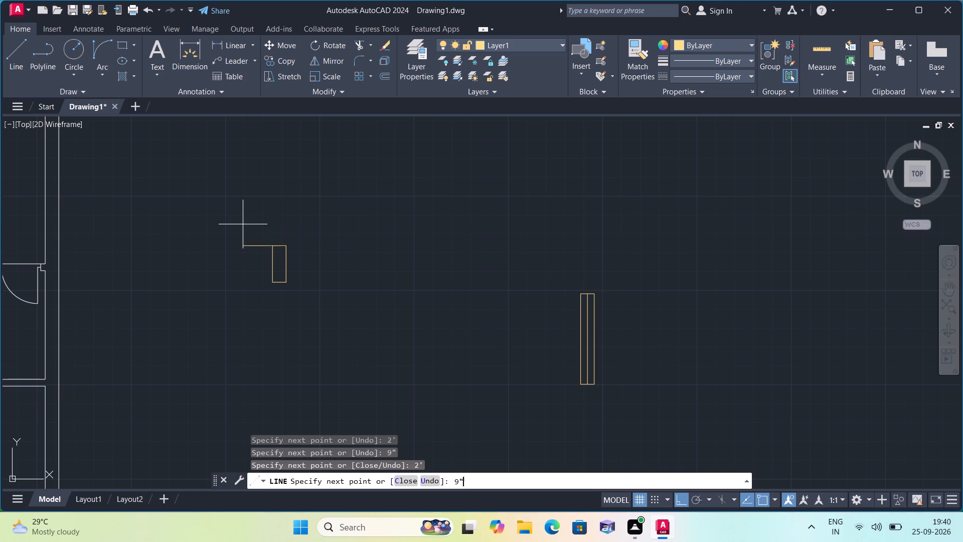
key("space")
Draw a vertical centre line through the 2' by 9" rectangle, from its top edge's midpoint to its bottom edge's midpoint.
scroll(276, 252, "up", 1)
key("space")
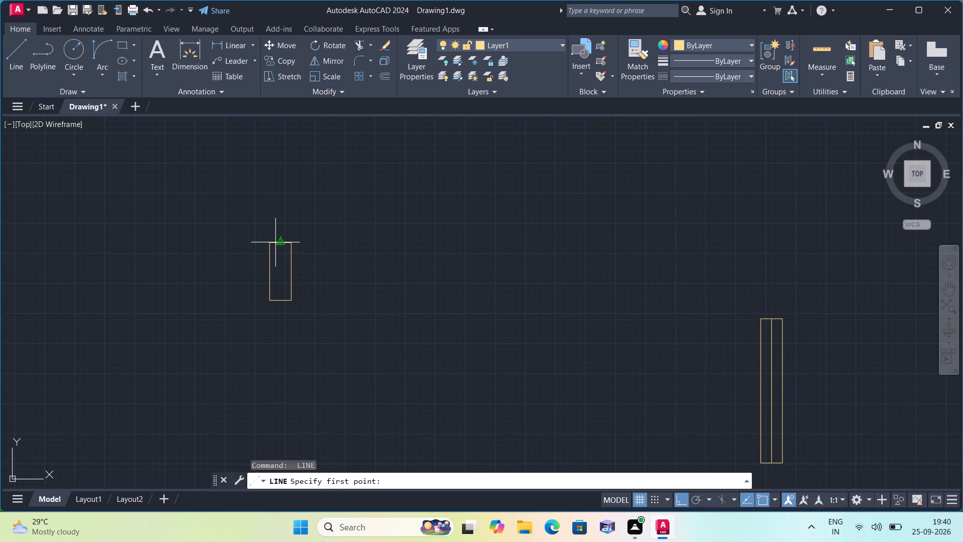
left_click(280, 243)
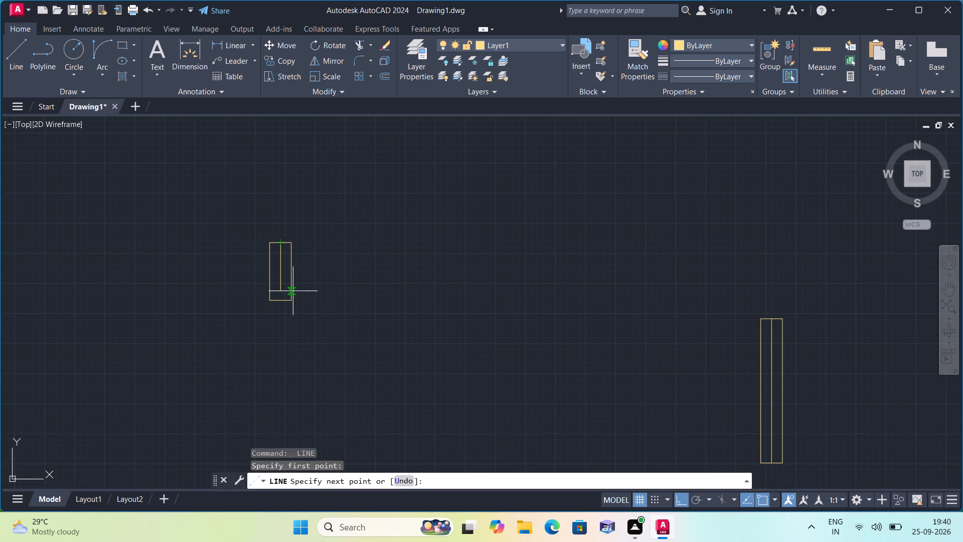
left_click(284, 299)
key("space")
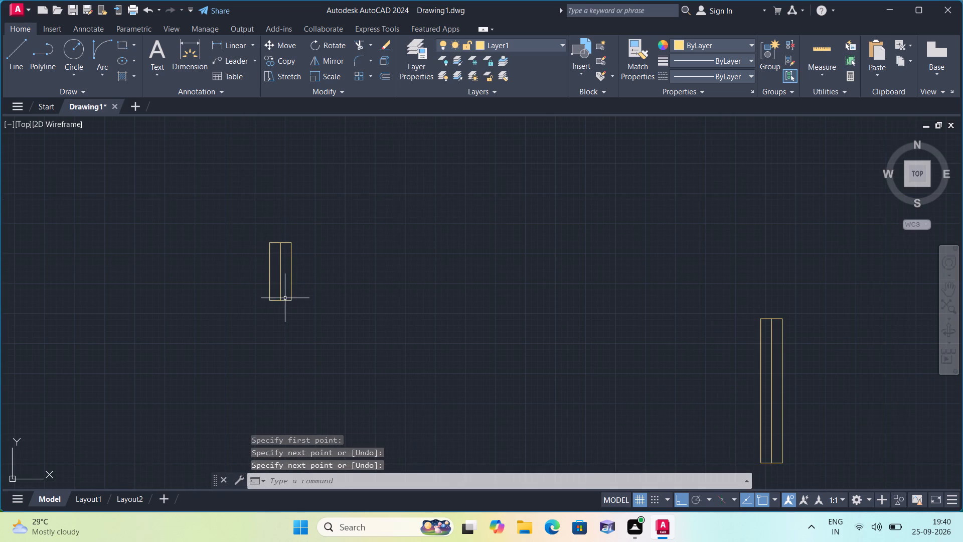
Draw a closed upright rectangle of lines, 3' tall and 9" wide, beside the 2' window symbol.
key("space")
left_click(375, 280)
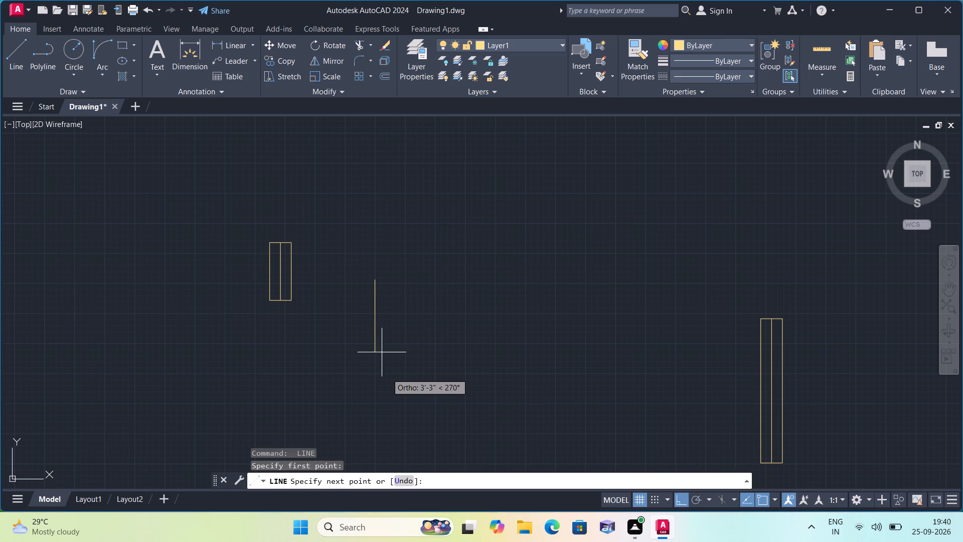
type("3'")
key("space")
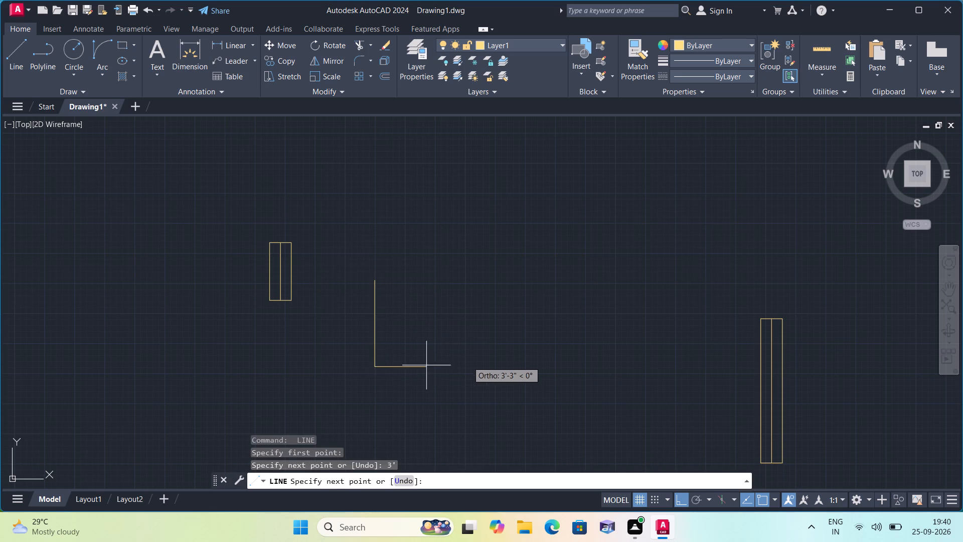
type("9\"")
key("space")
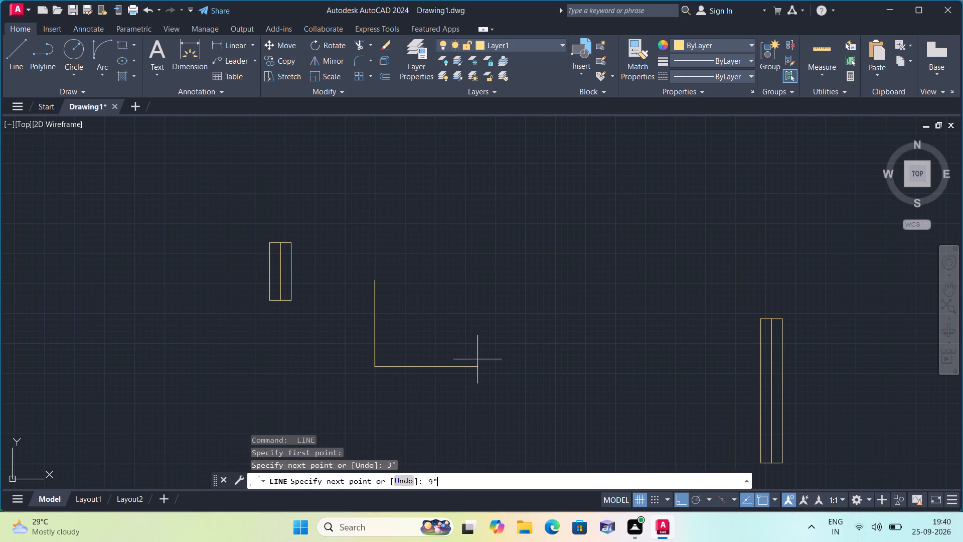
type("3'")
key("space")
scroll(381, 275, "up", 1)
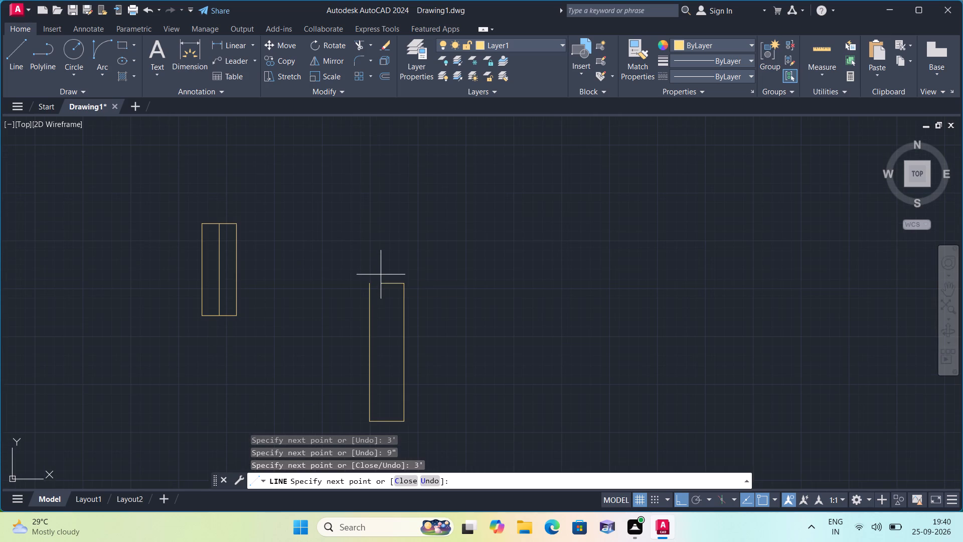
left_click(371, 285)
key("space")
Draw a vertical centre line through the 3' by 9" rectangle, from its top edge's midpoint to its bottom edge's midpoint.
key("space")
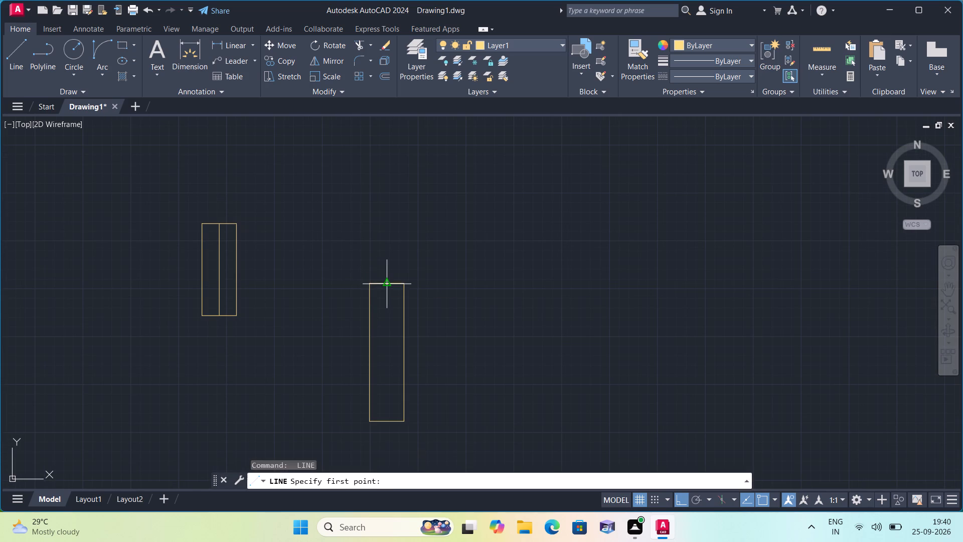
left_click(387, 284)
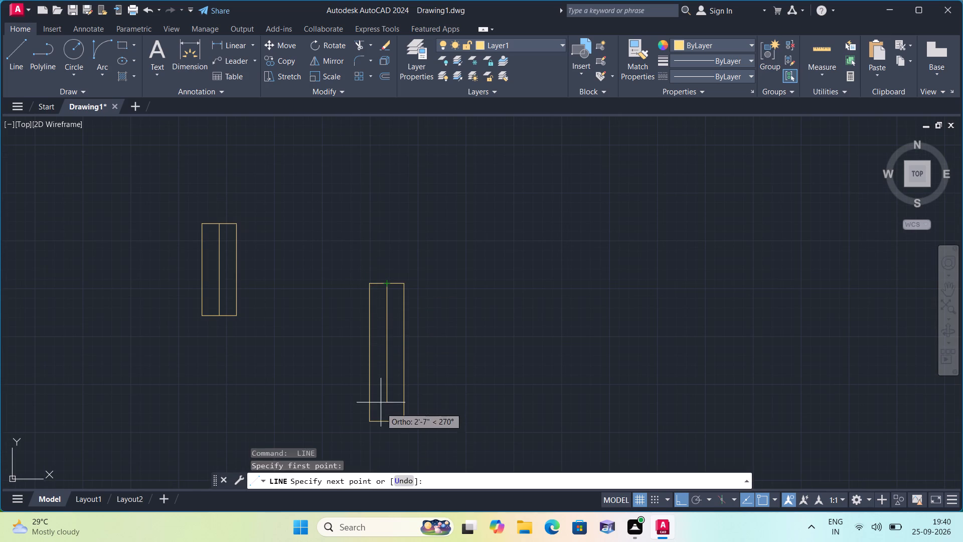
left_click(384, 419)
key("space")
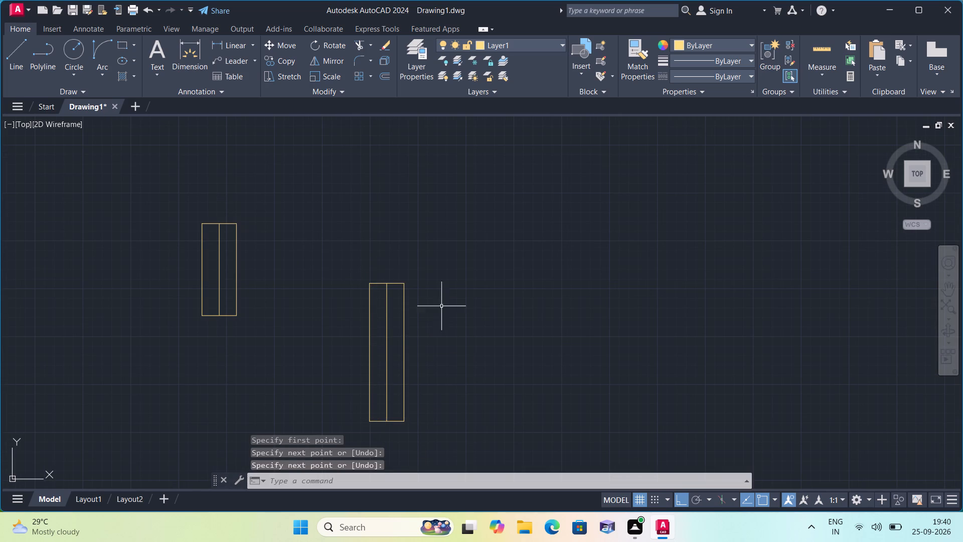
Draw a closed horizontal rectangle of lines, 5' long and 9" high, beside the 3' window symbol.
key("space")
left_click(460, 278)
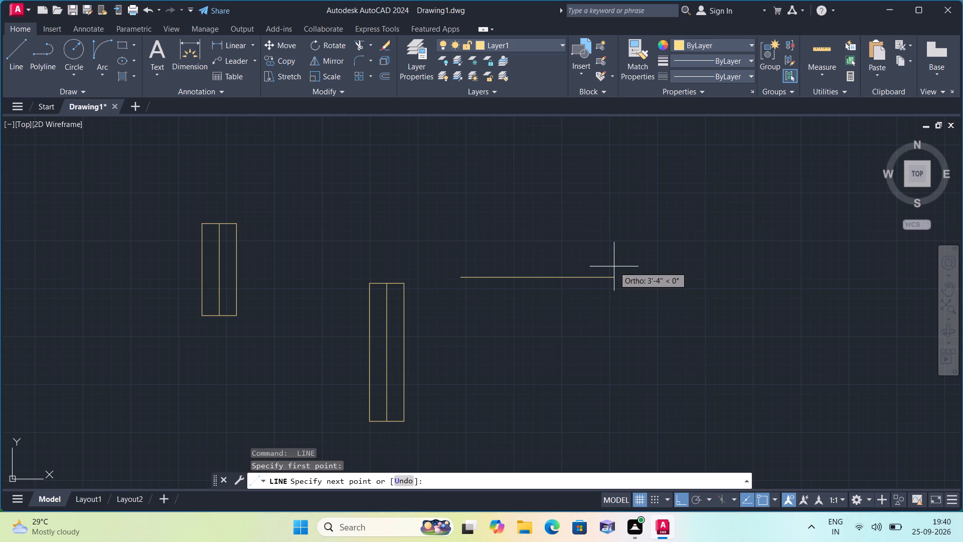
type("5'")
key("space")
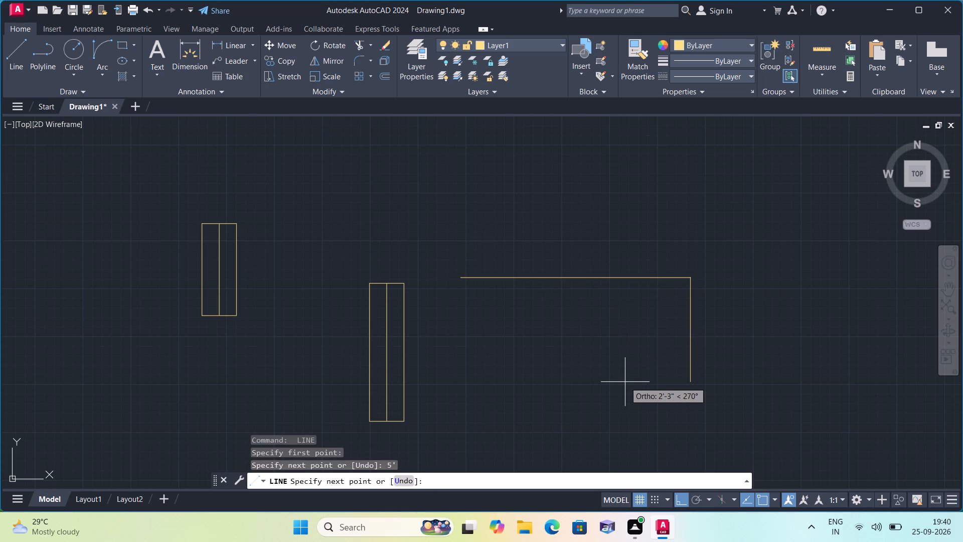
type("9\"")
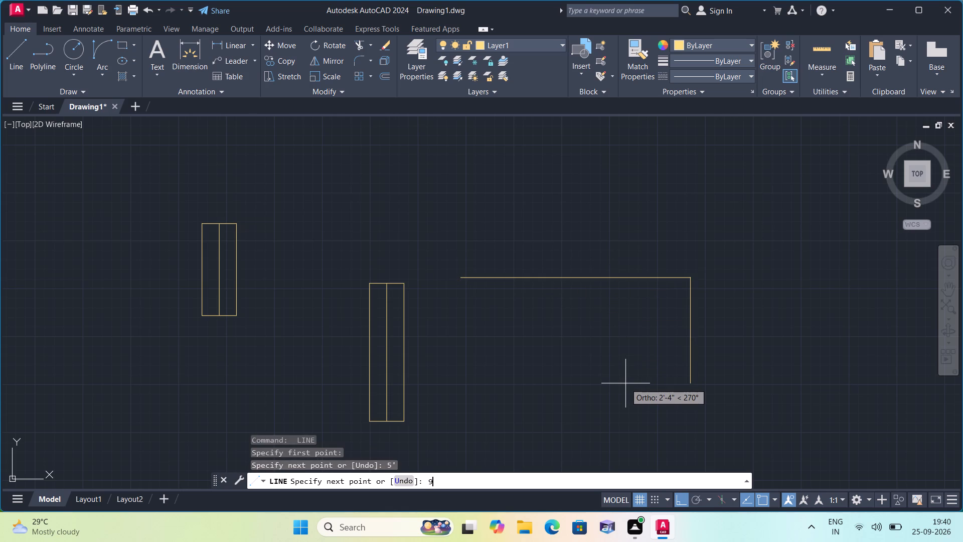
key("space")
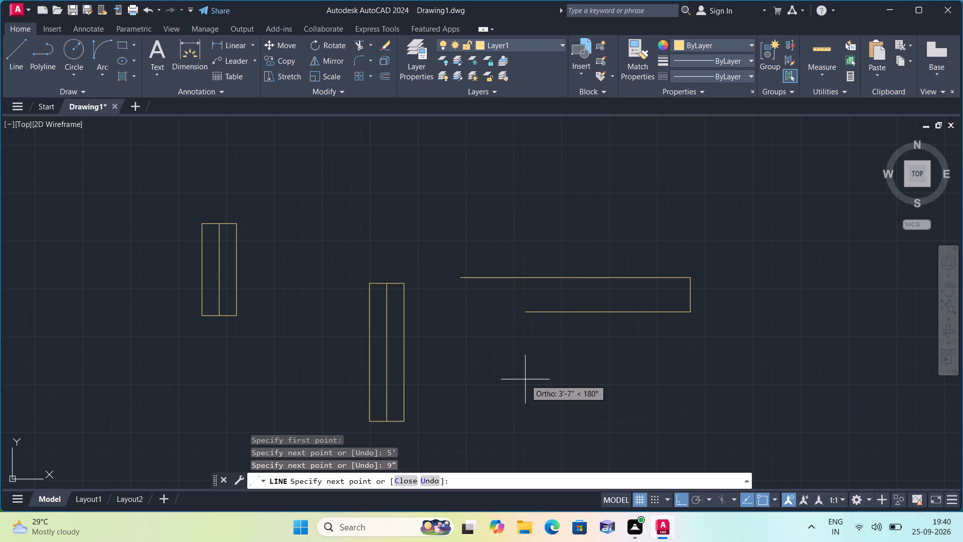
type("5'")
key("space")
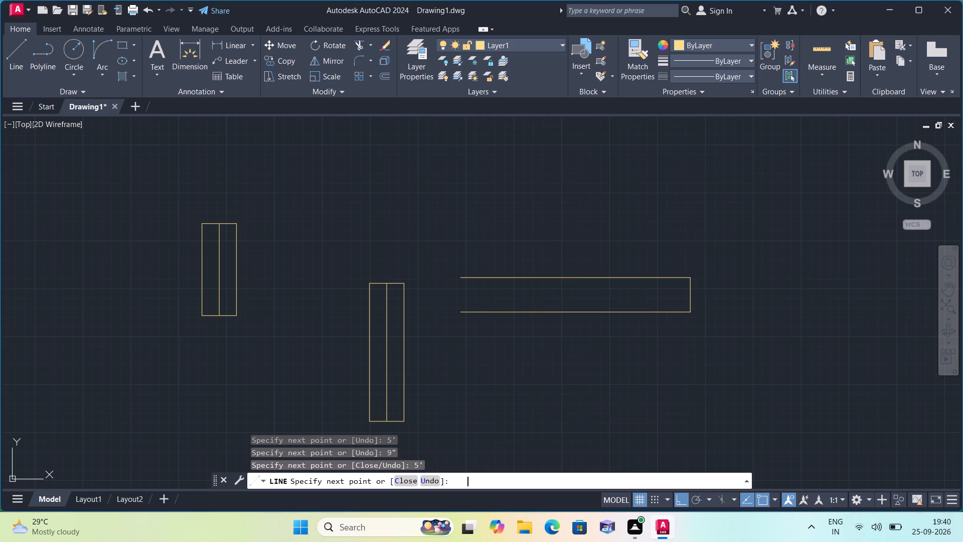
left_click(464, 279)
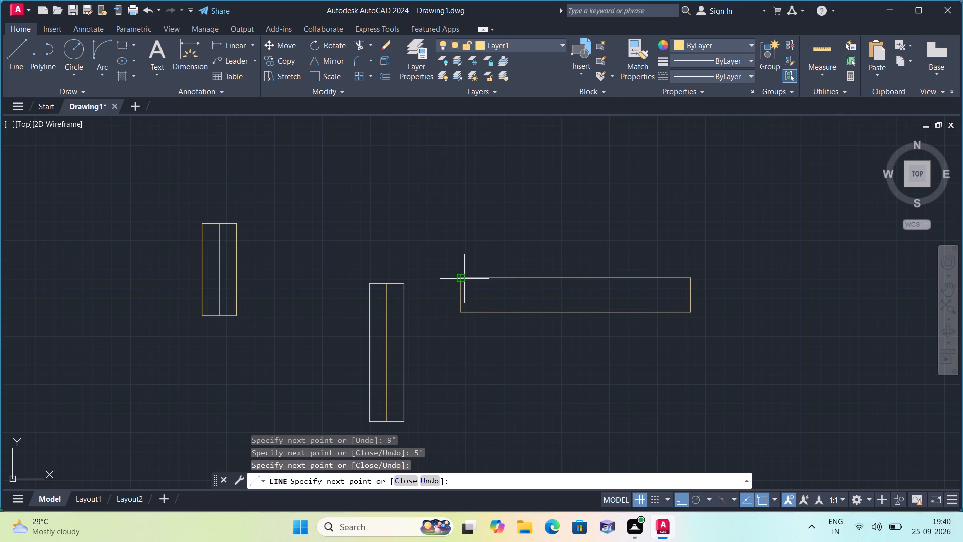
key("space")
Draw a horizontal centre line through the 5' long rectangle, joining the midpoints of its two short edges.
key("space")
left_click(463, 296)
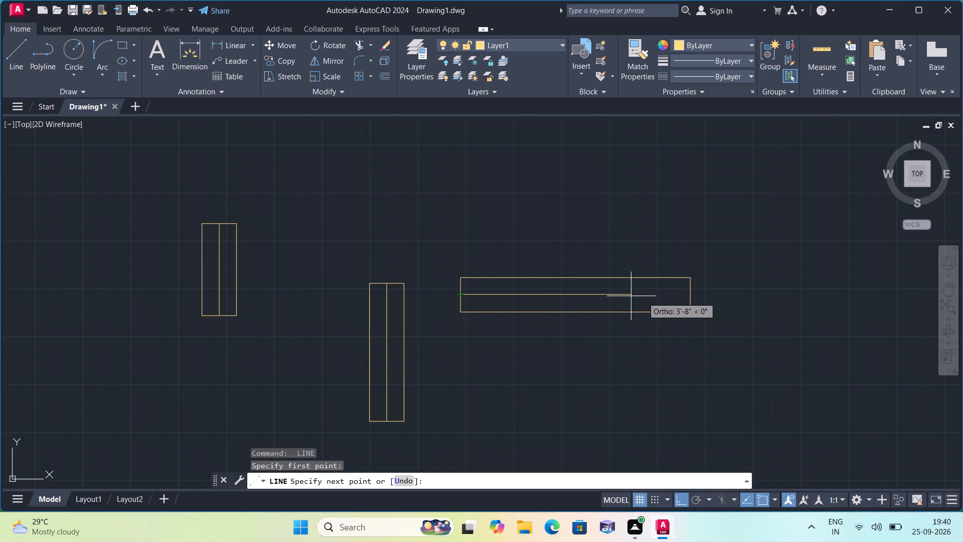
left_click(689, 294)
key("space")
With ortho off, copy the 2' window symbol into the west outer wall, centred on the west small room's inner wall face.
scroll(689, 294, "down", 1)
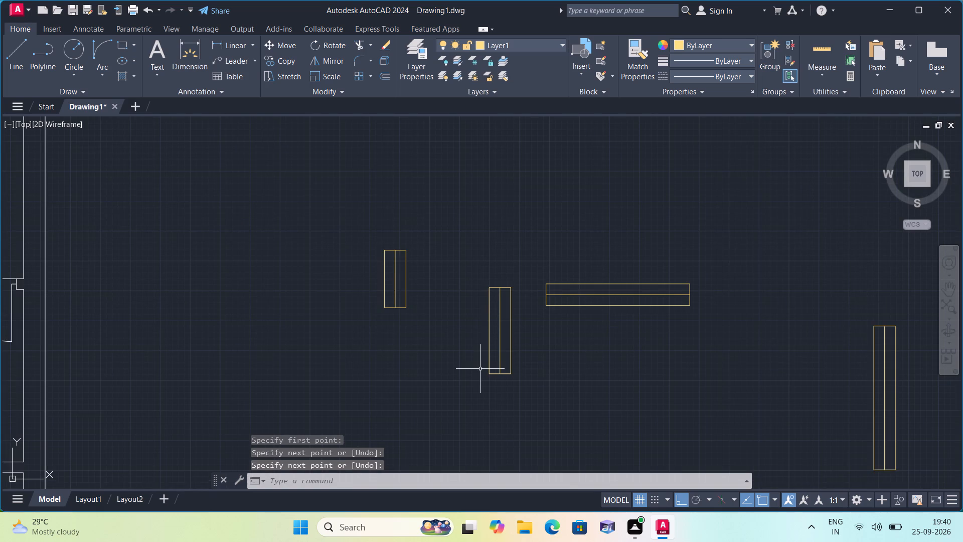
key("F8")
scroll(472, 394, "down", 1)
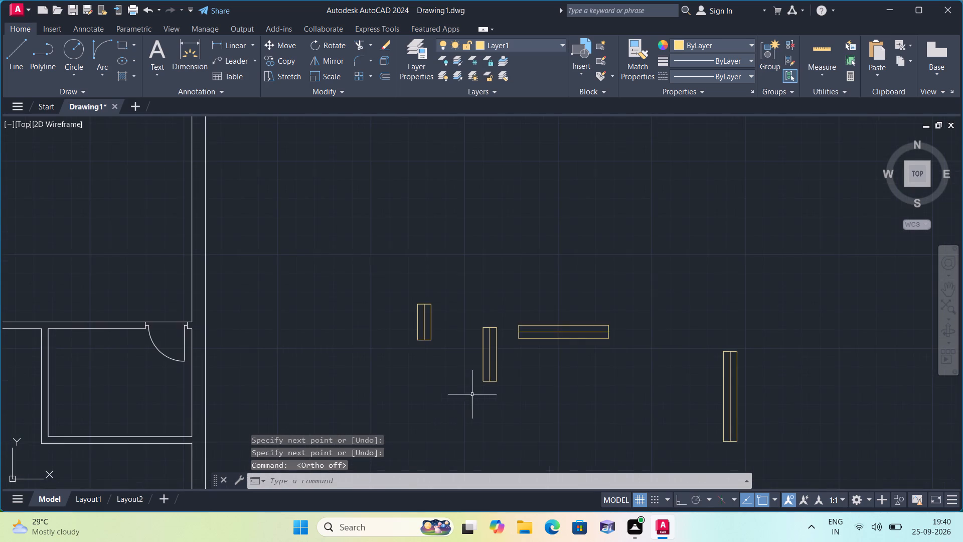
scroll(472, 394, "down", 1)
middle_click_drag(468, 398, 491, 348)
scroll(505, 344, "down", 1)
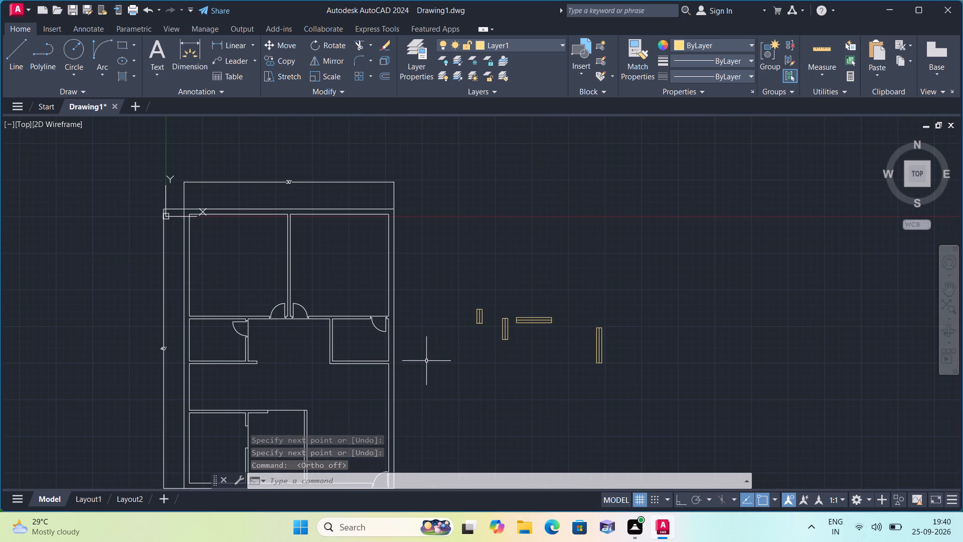
middle_click_drag(426, 361, 513, 277)
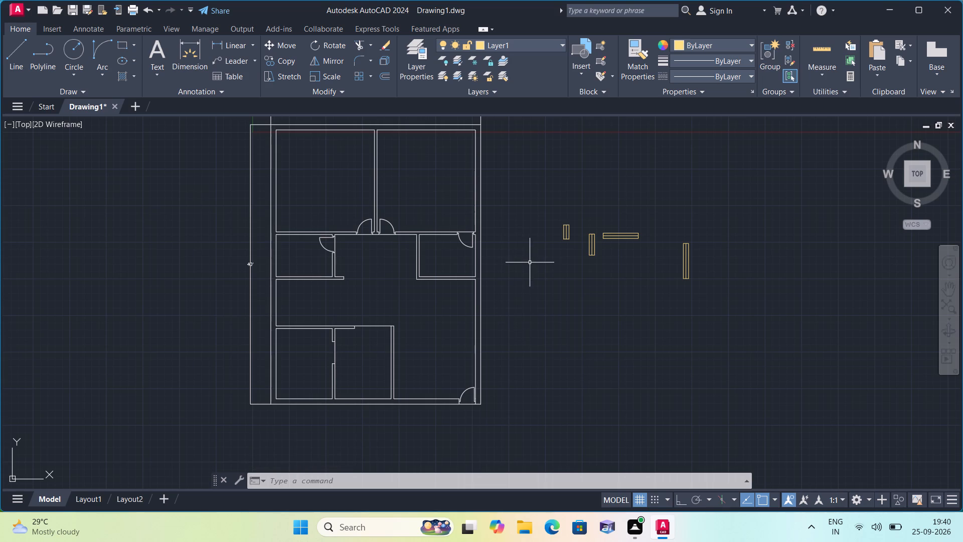
middle_click_drag(530, 262, 581, 343)
scroll(624, 291, "up", 1)
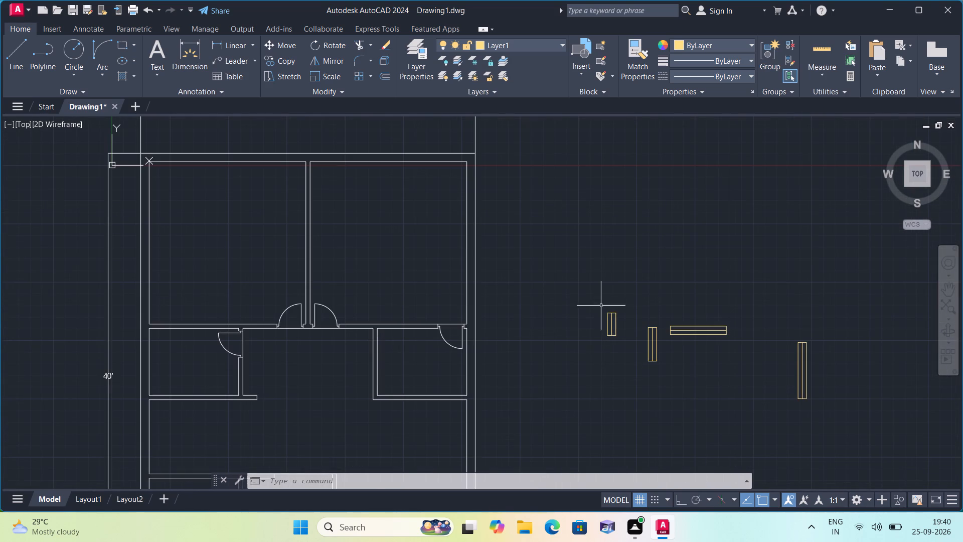
left_click(604, 314)
left_click(628, 360)
left_click_drag(628, 360, 624, 350)
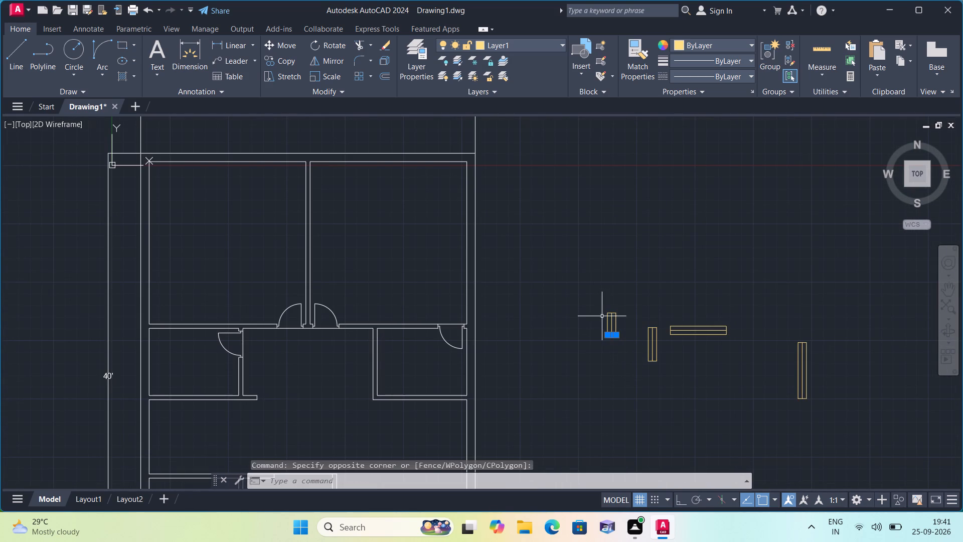
left_click(584, 286)
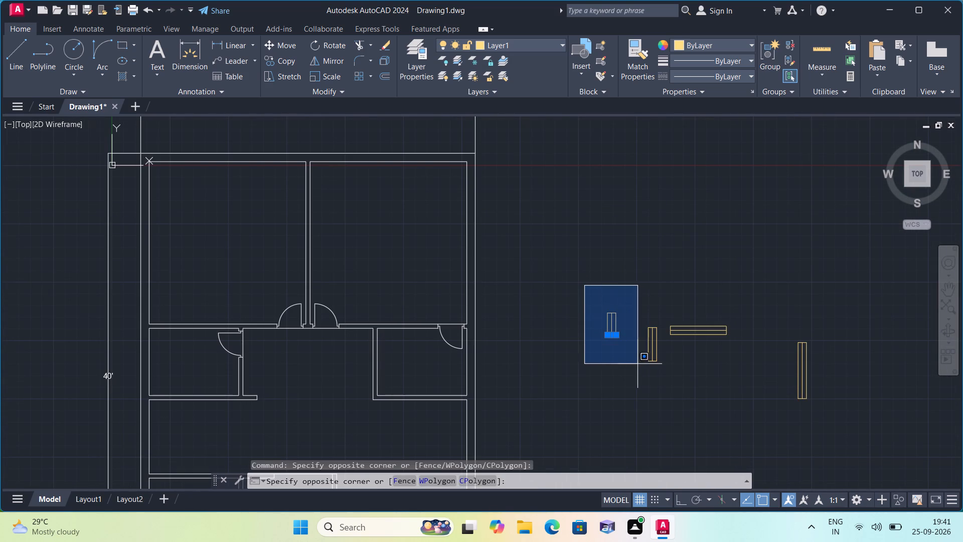
left_click(635, 364)
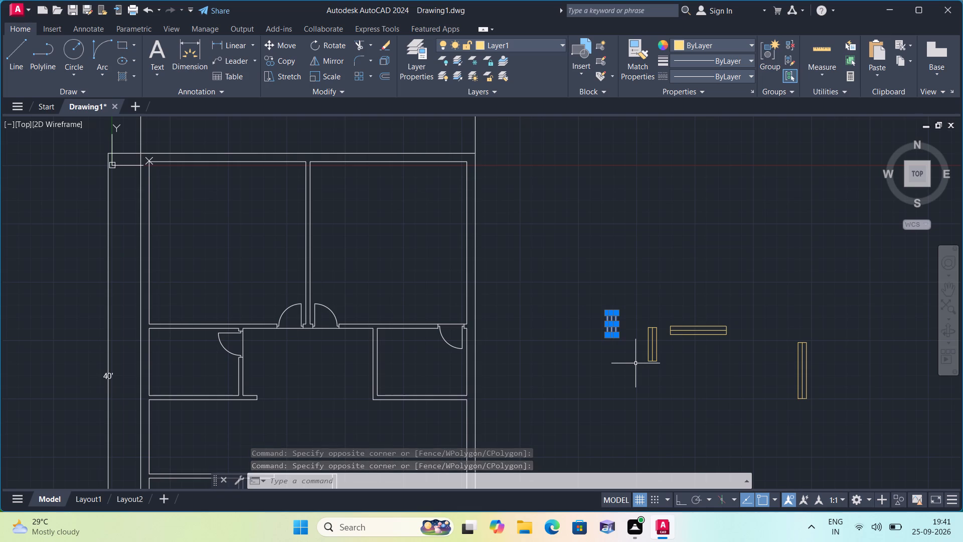
scroll(635, 363, "down", 1)
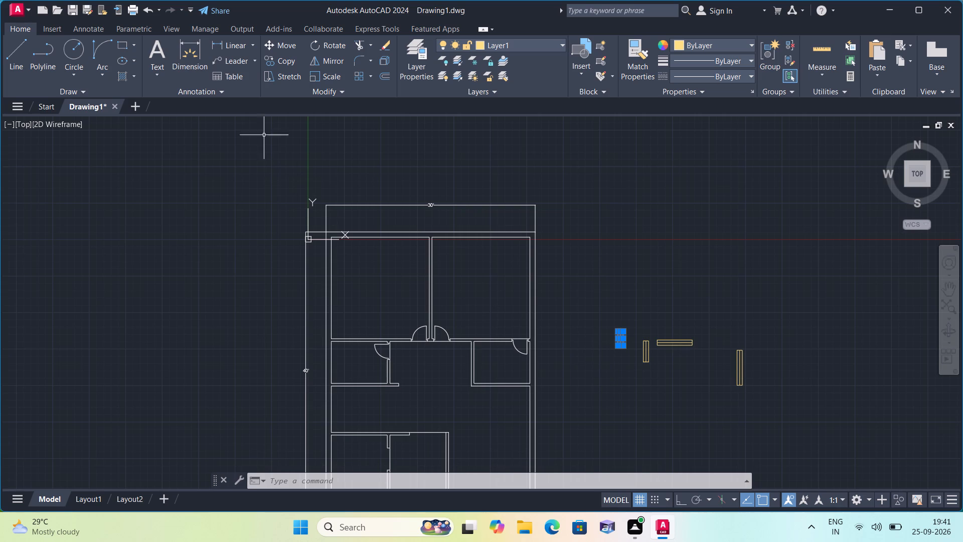
left_click(286, 62)
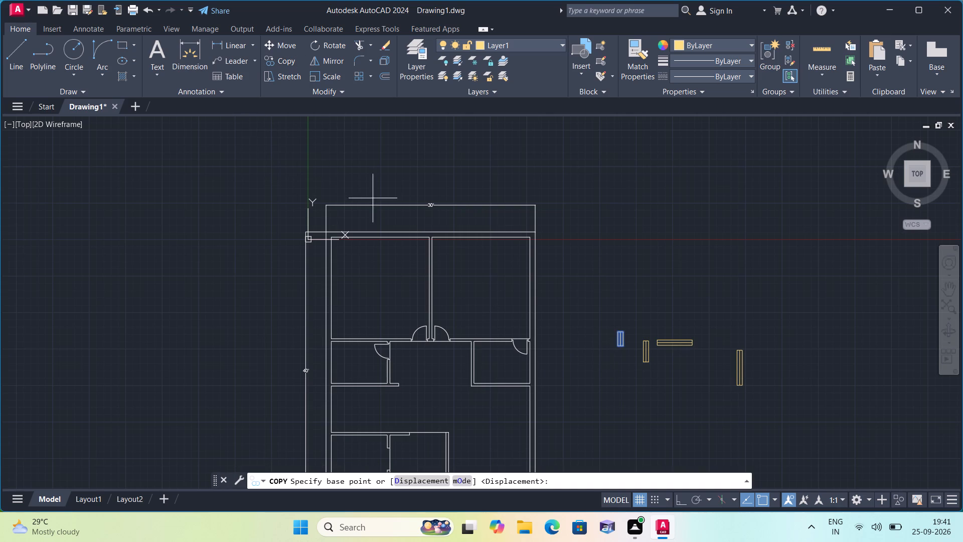
scroll(602, 293, "up", 1)
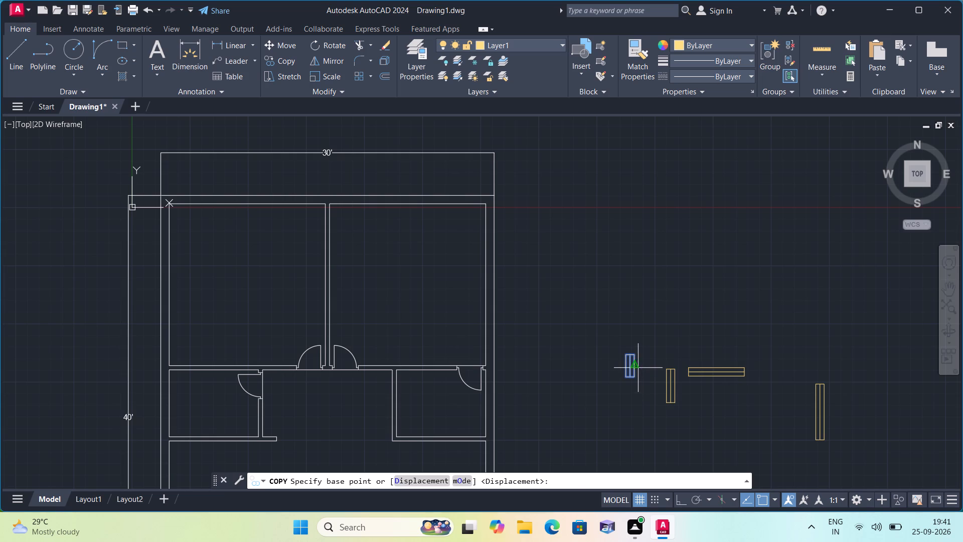
left_click(637, 367)
middle_click_drag(578, 369, 623, 235)
scroll(572, 366, "down", 1)
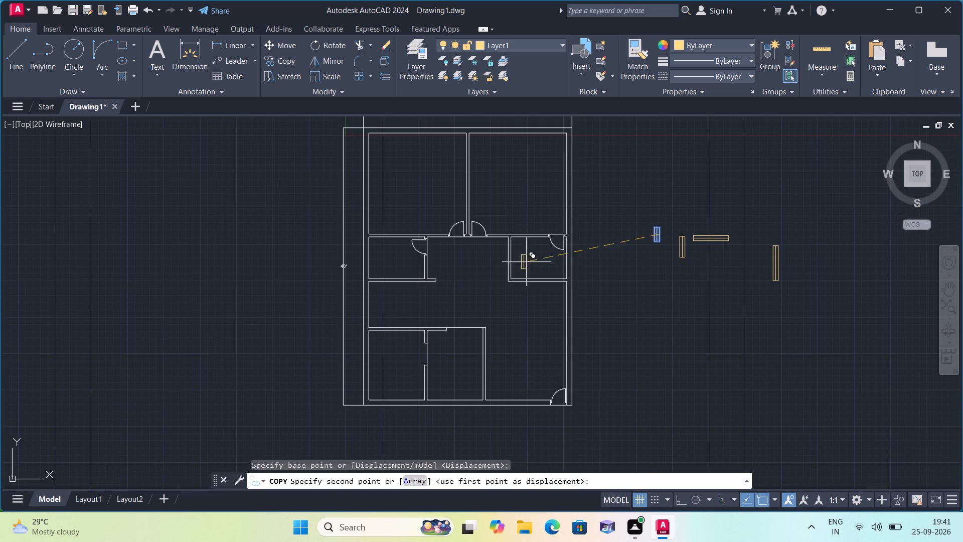
scroll(377, 257, "up", 2)
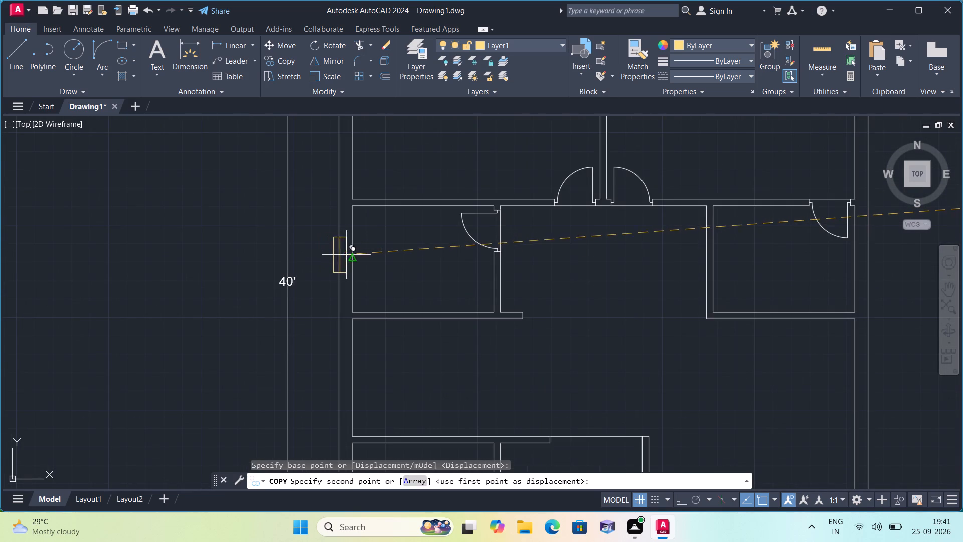
left_click(352, 255)
scroll(354, 258, "down", 1)
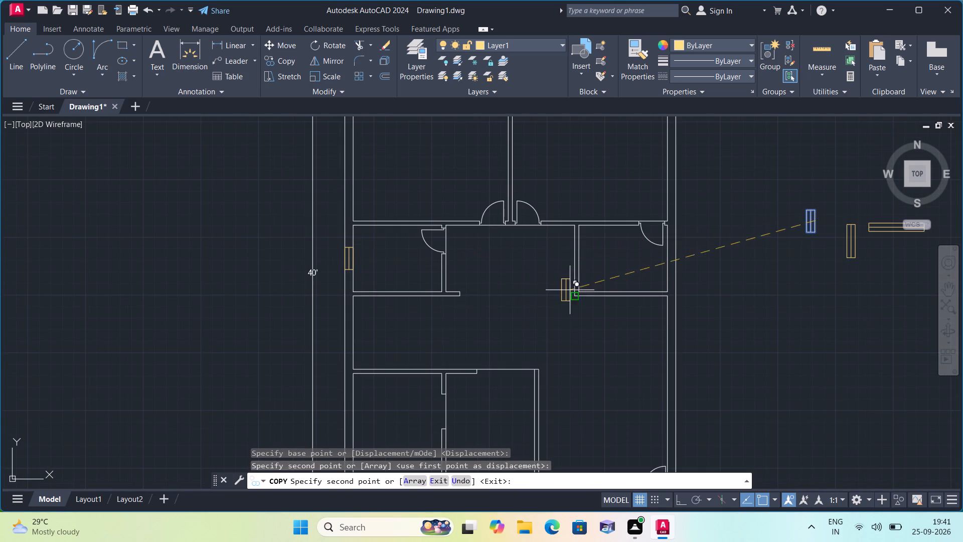
scroll(661, 269, "up", 1)
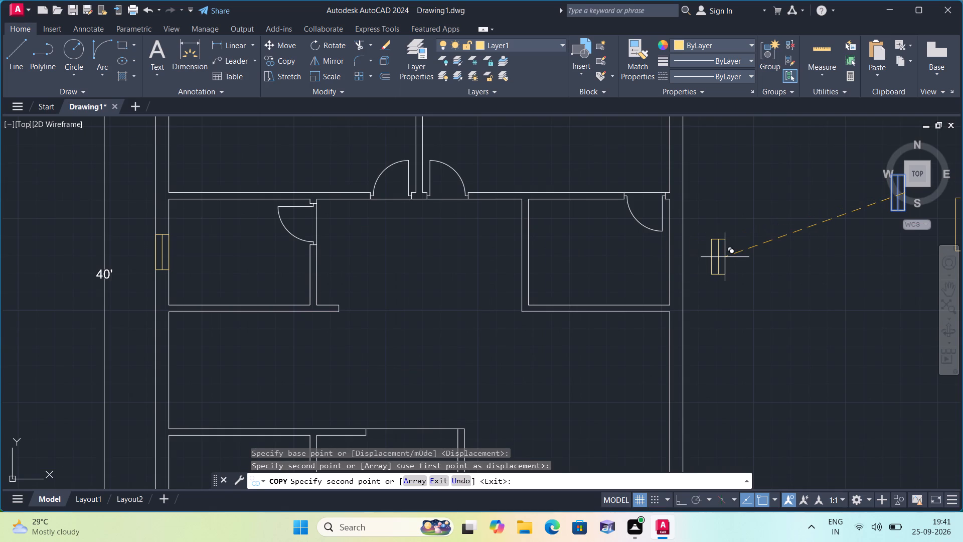
key("Escape")
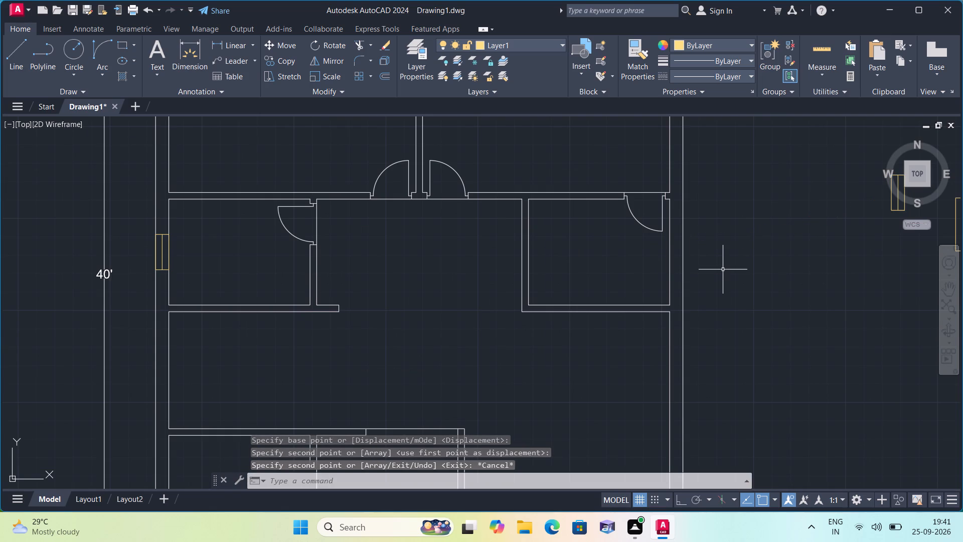
Move the original 2' window symbol into the east outer wall, centred on the east small room's inner wall face.
scroll(723, 269, "up", 1)
scroll(731, 268, "down", 2)
middle_click_drag(731, 268, 604, 277)
scroll(731, 268, "down", 1)
middle_click(604, 277)
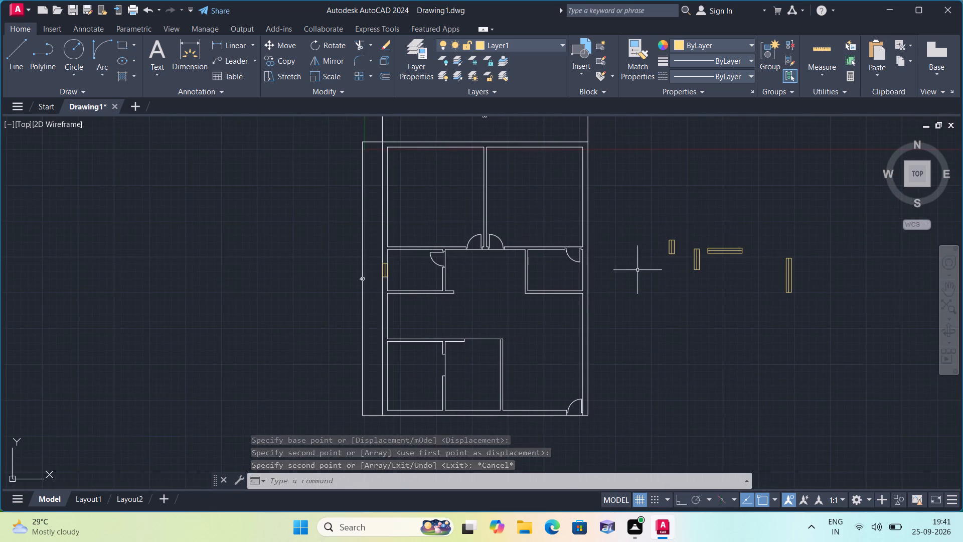
scroll(664, 281, "up", 1)
left_click(683, 263)
left_click(654, 192)
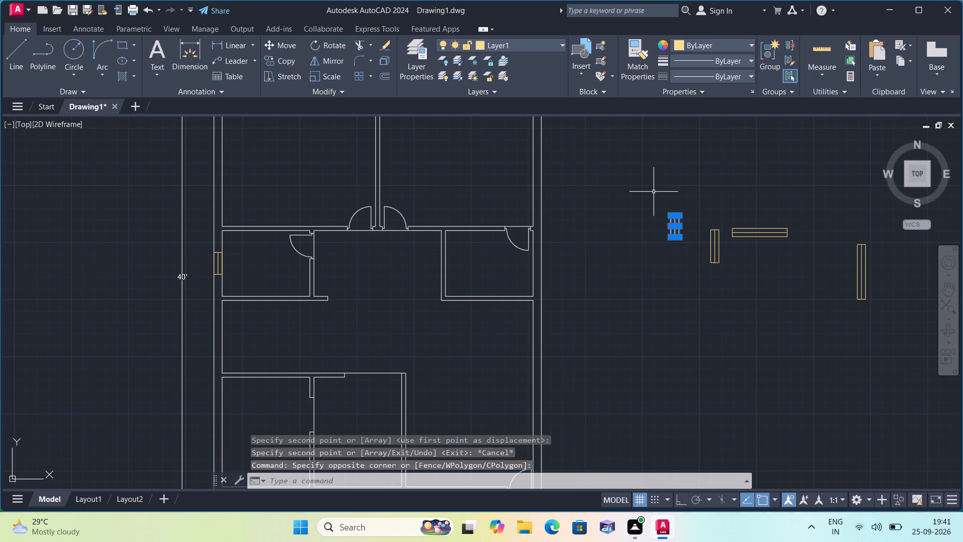
left_click(286, 45)
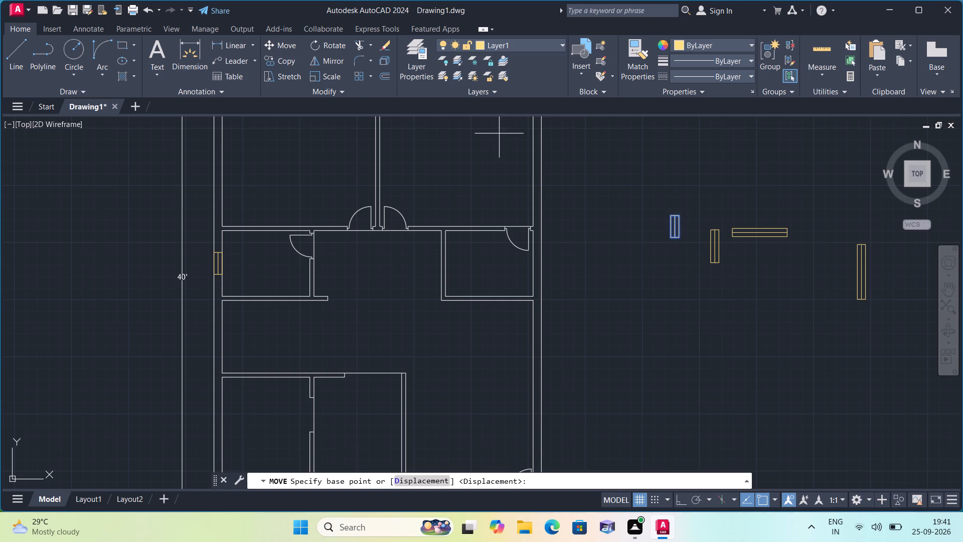
left_click(671, 227)
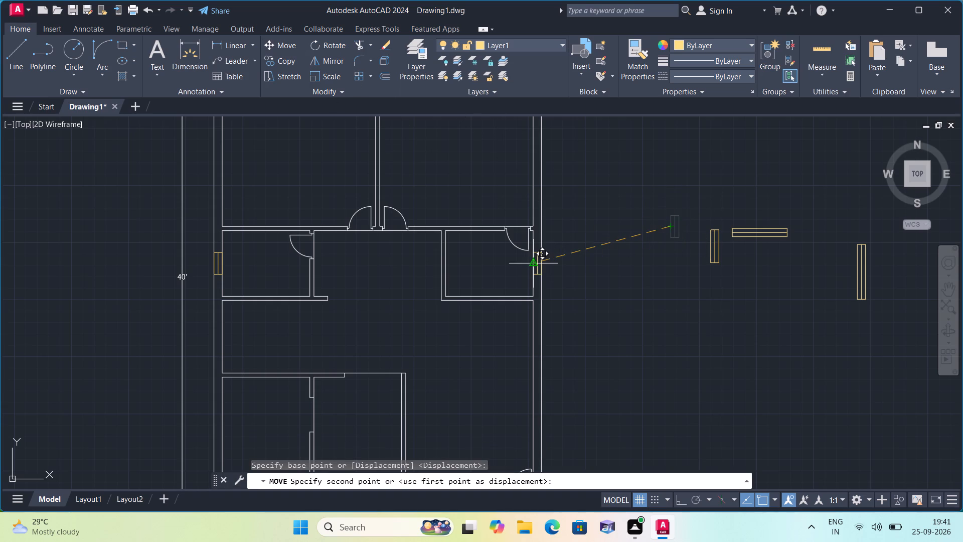
left_click(534, 260)
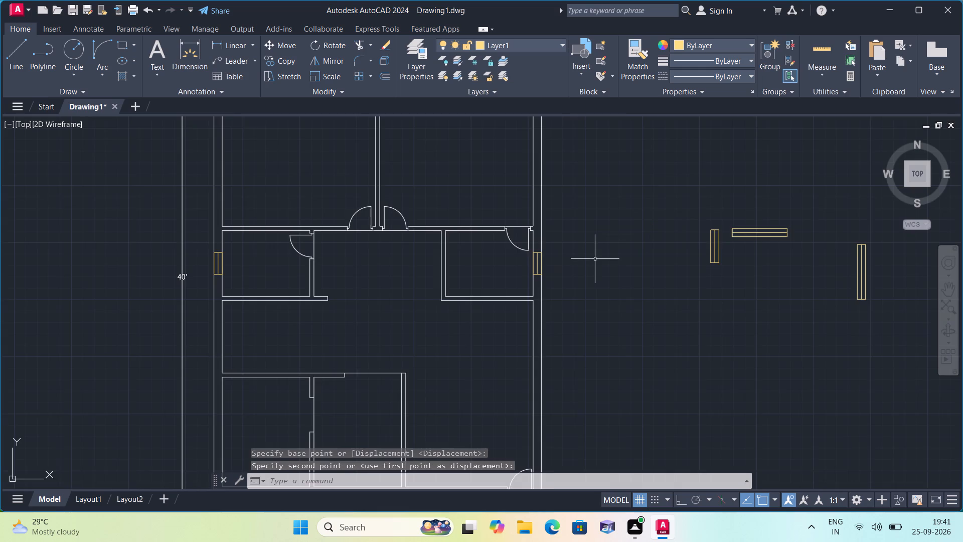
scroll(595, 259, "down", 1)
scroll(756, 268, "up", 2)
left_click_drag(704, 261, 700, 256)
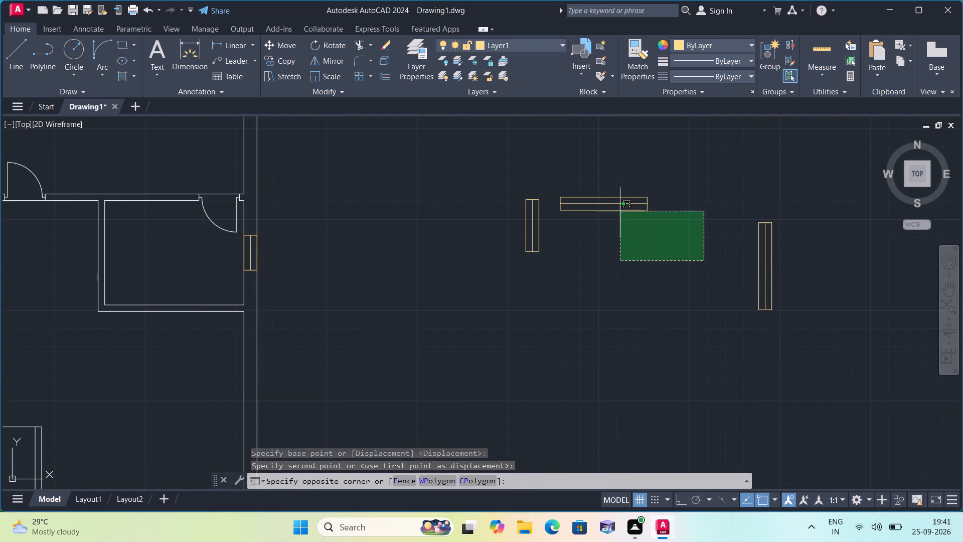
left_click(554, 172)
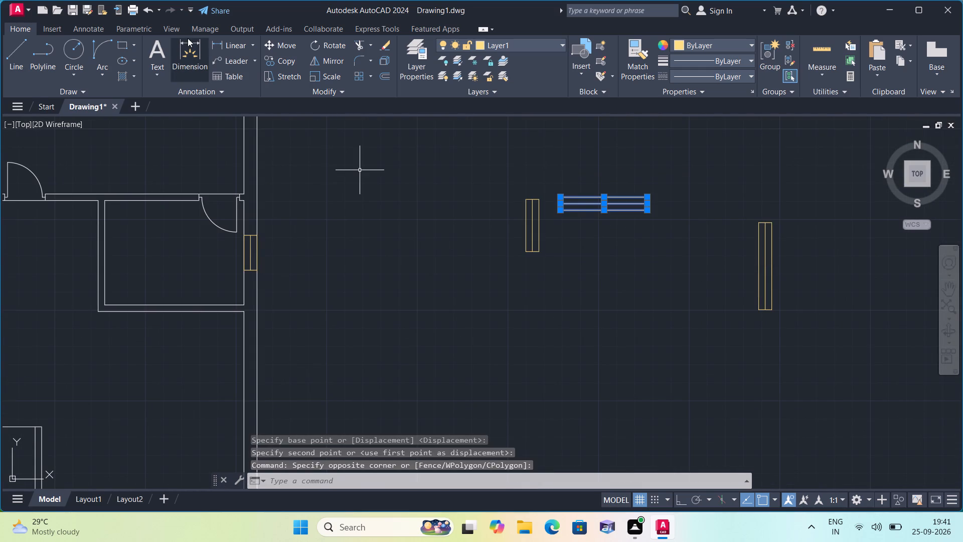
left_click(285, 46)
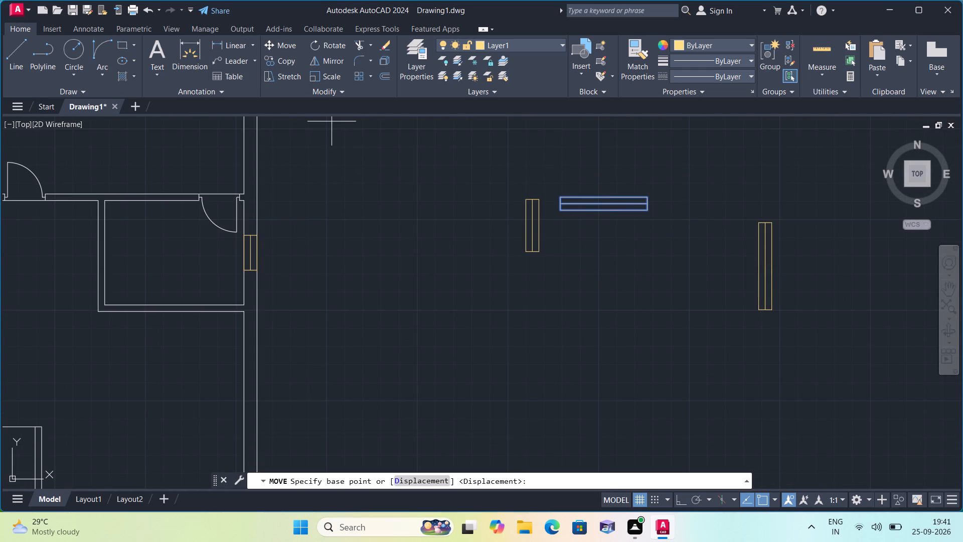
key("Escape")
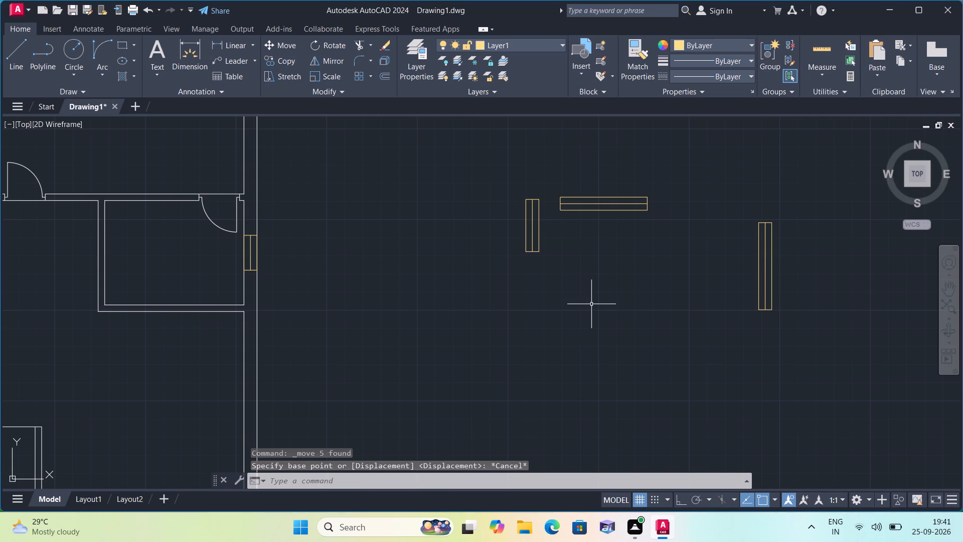
Move the 3' window symbol into the west outer wall of the southwest corner room, centred on its inner wall face.
left_click(552, 284)
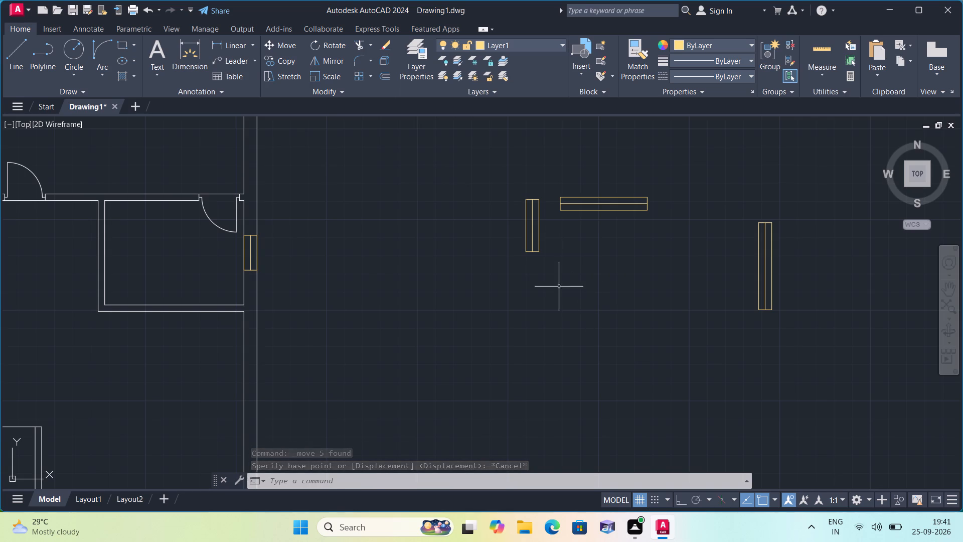
left_click(480, 192)
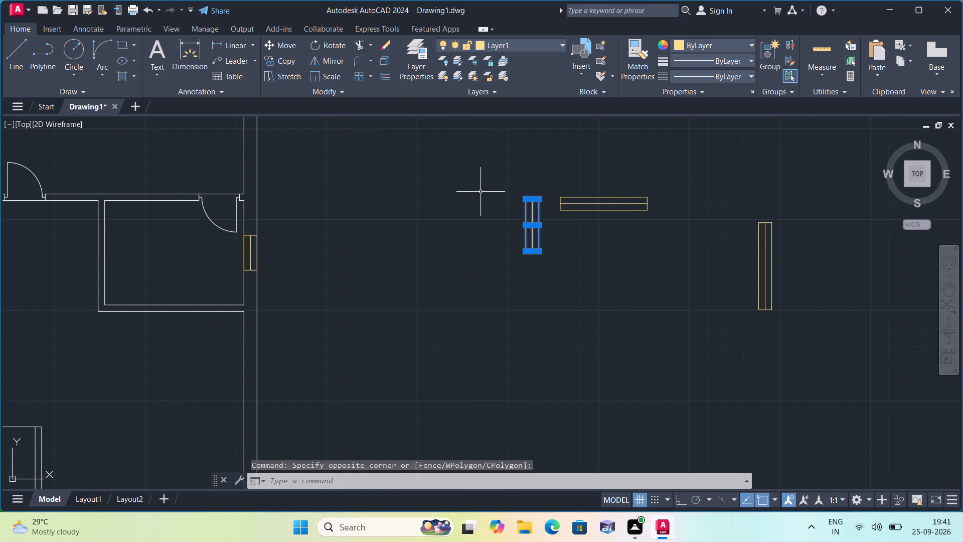
left_click(281, 49)
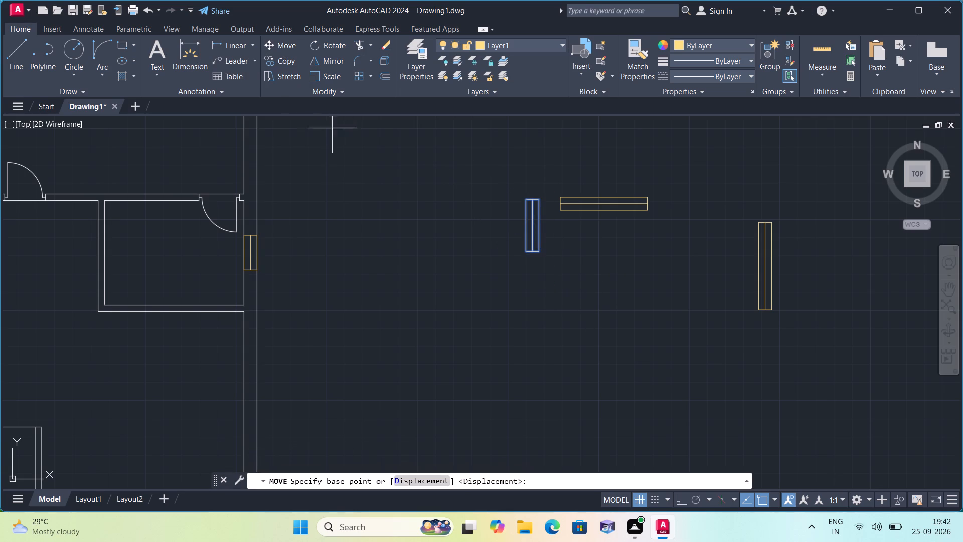
left_click(537, 223)
scroll(537, 223, "down", 3)
middle_click_drag(520, 261, 556, 209)
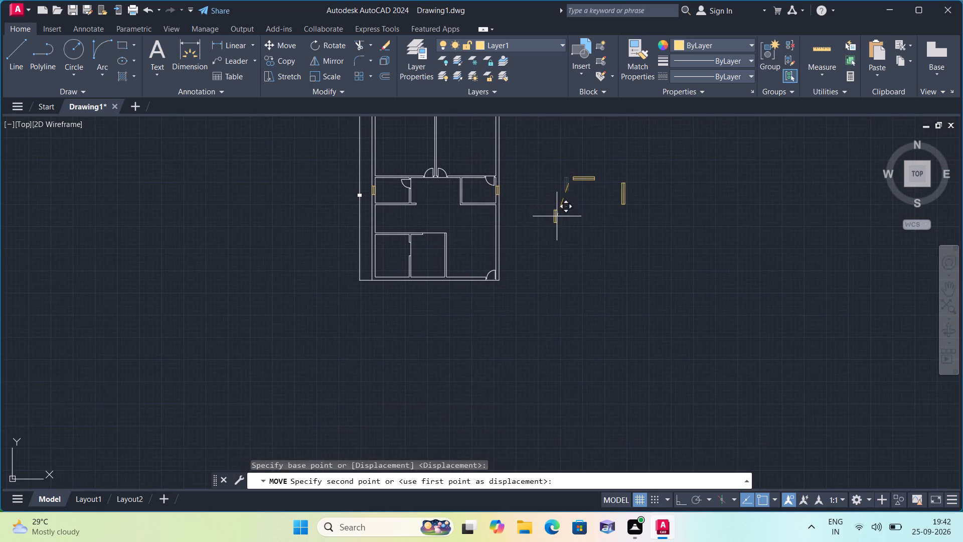
scroll(353, 248, "up", 3)
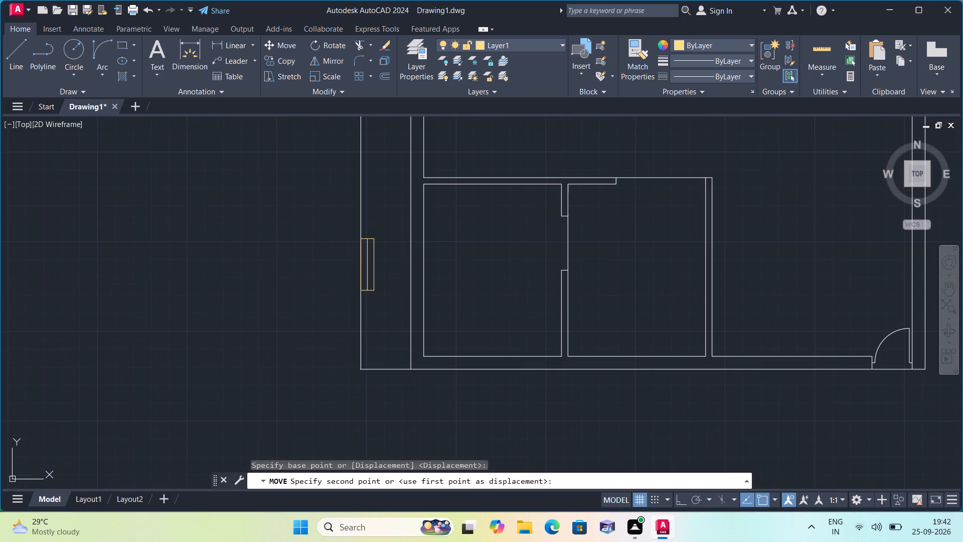
scroll(424, 246, "up", 1)
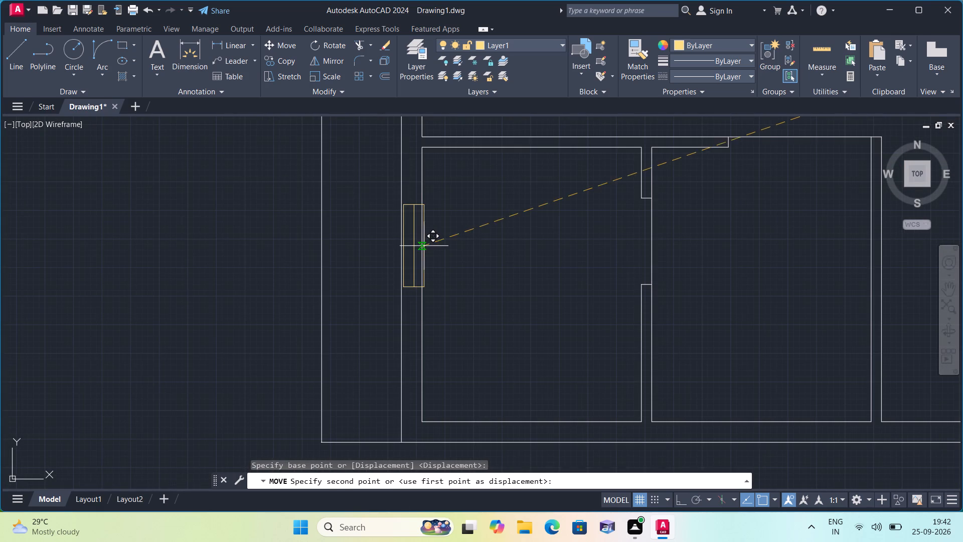
scroll(421, 239, "up", 2)
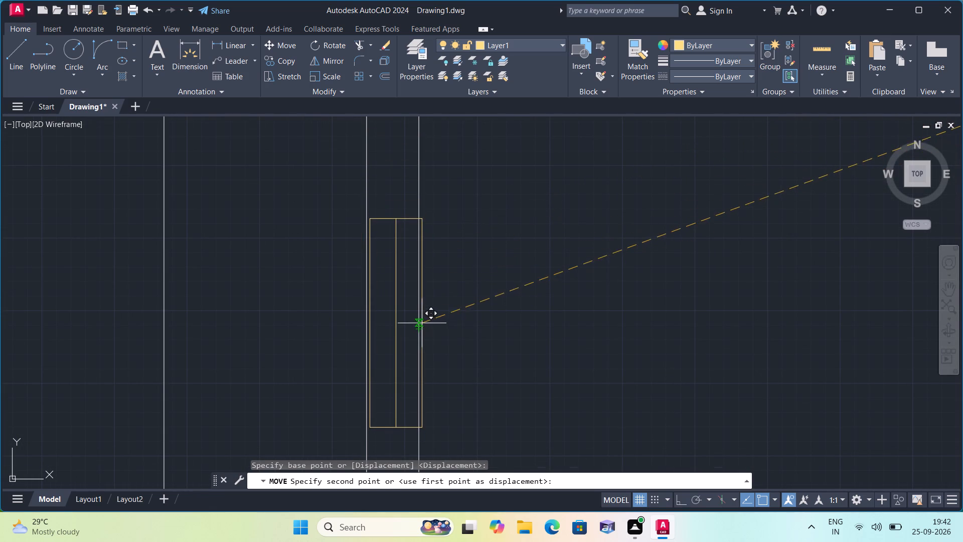
scroll(418, 281, "down", 1)
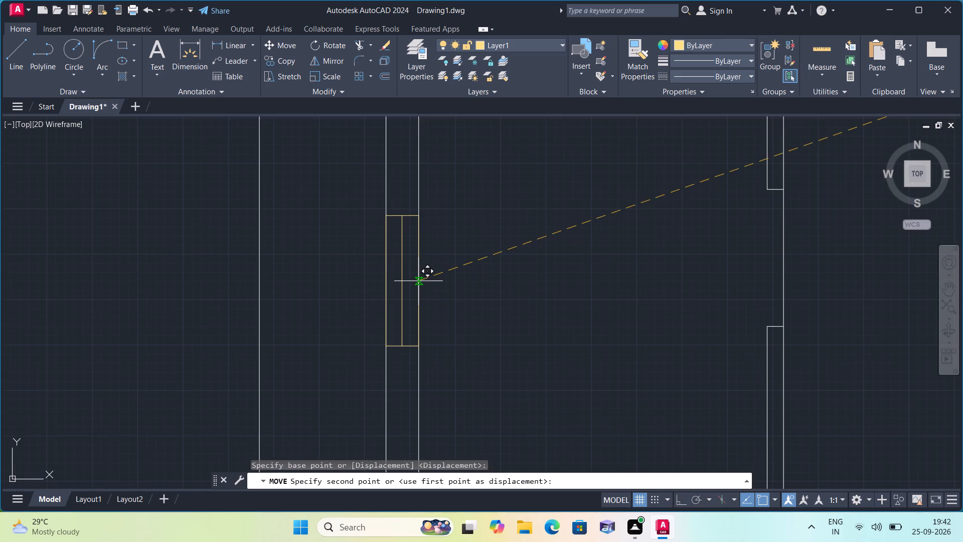
scroll(418, 281, "down", 2)
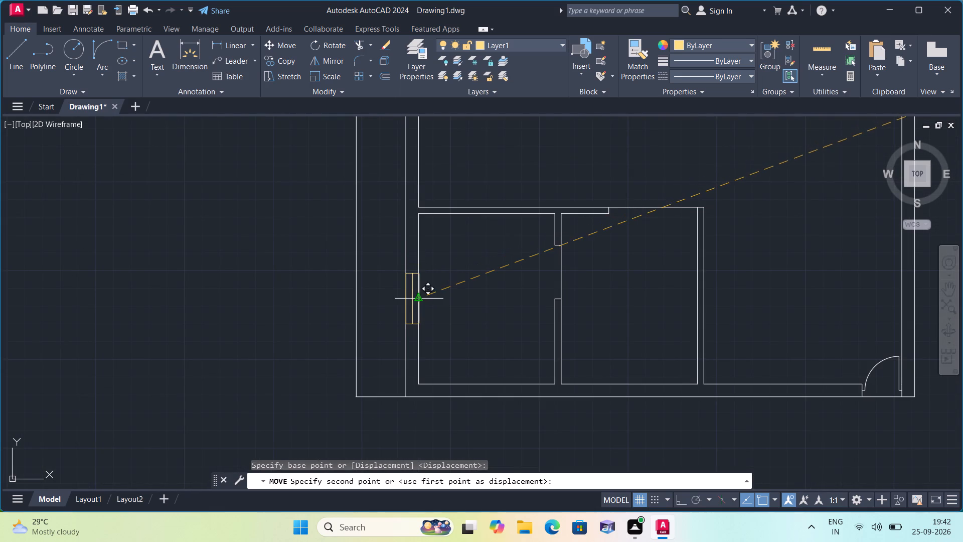
left_click(417, 296)
scroll(513, 280, "down", 2)
middle_click_drag(507, 281, 397, 368)
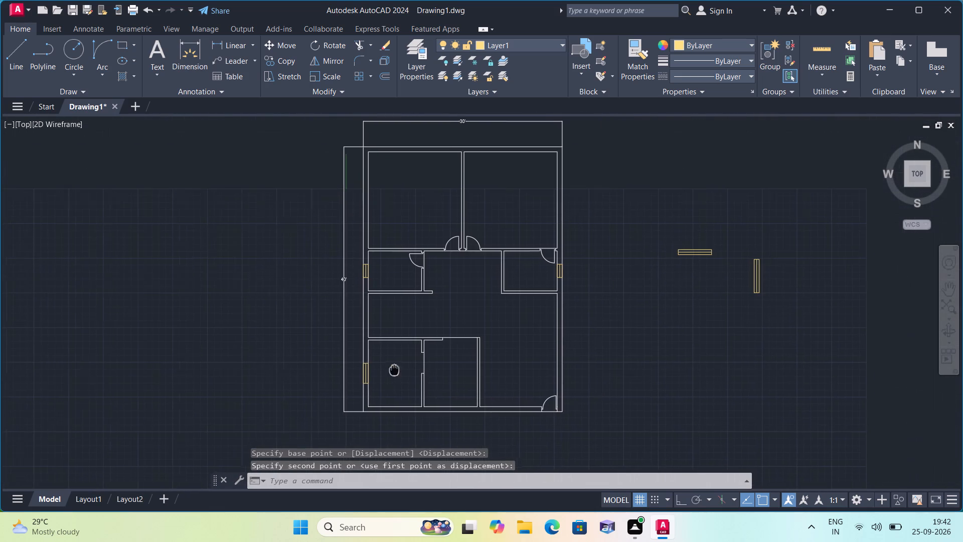
Copy the vertical 5' window symbol into the west outer wall of the northwest room, centred on its inner wall face.
scroll(387, 371, "down", 2)
scroll(579, 350, "up", 2)
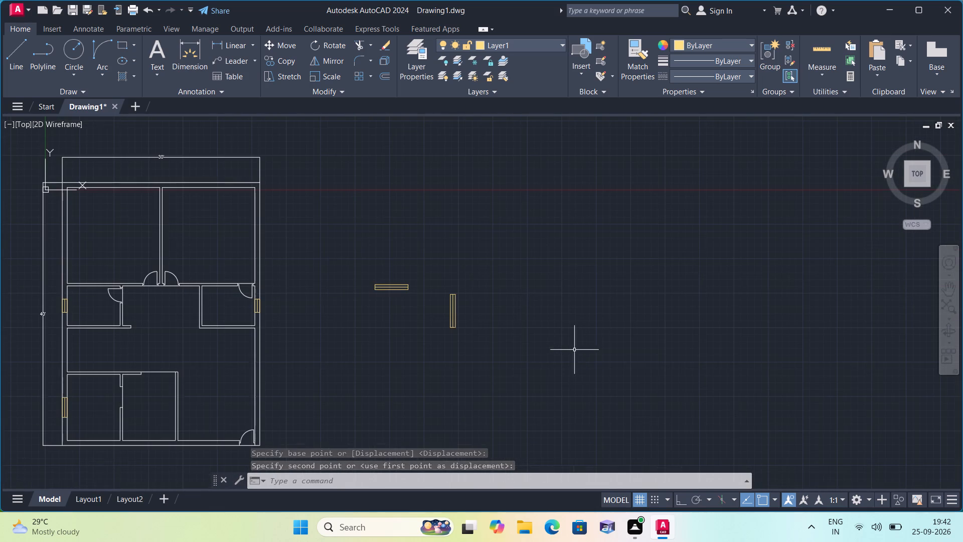
left_click(489, 347)
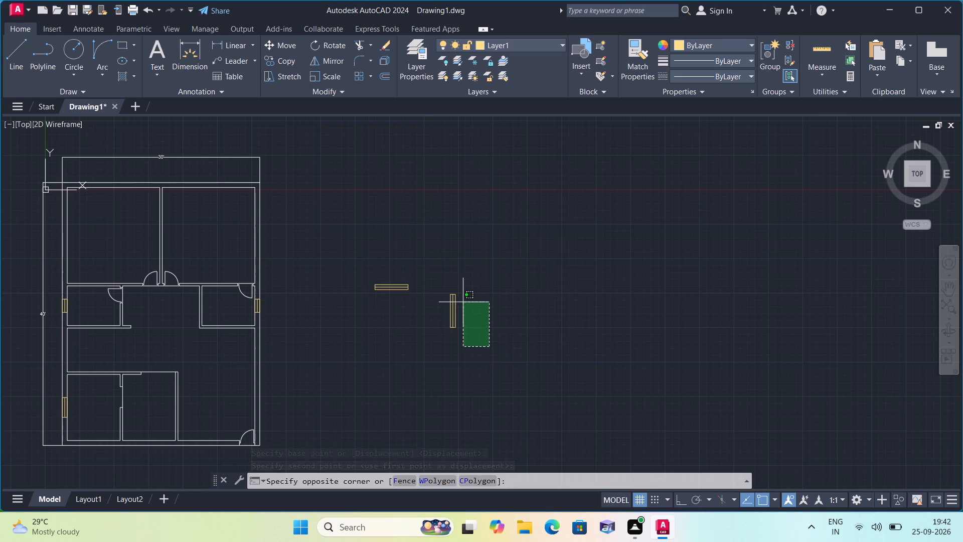
left_click(436, 275)
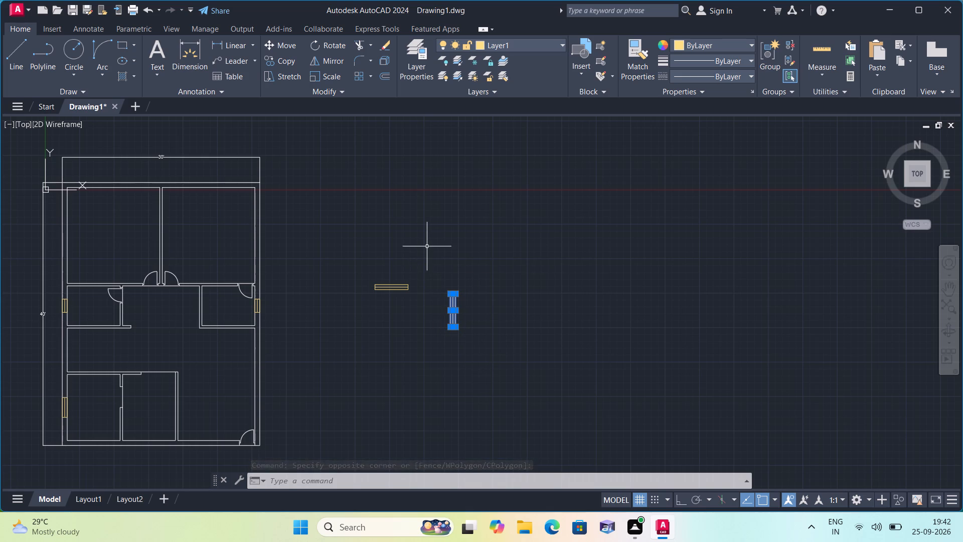
left_click(281, 61)
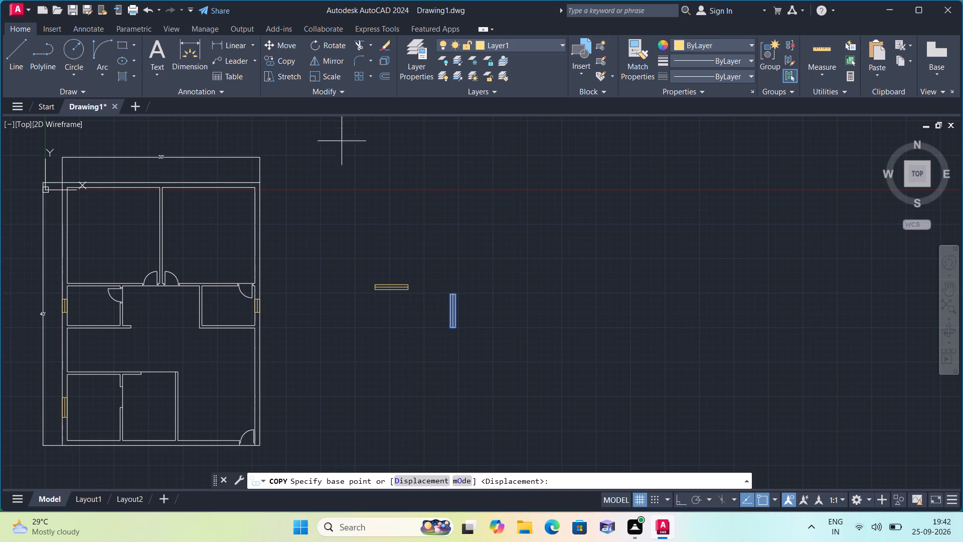
left_click(457, 313)
scroll(339, 320, "down", 1)
scroll(173, 273, "up", 2)
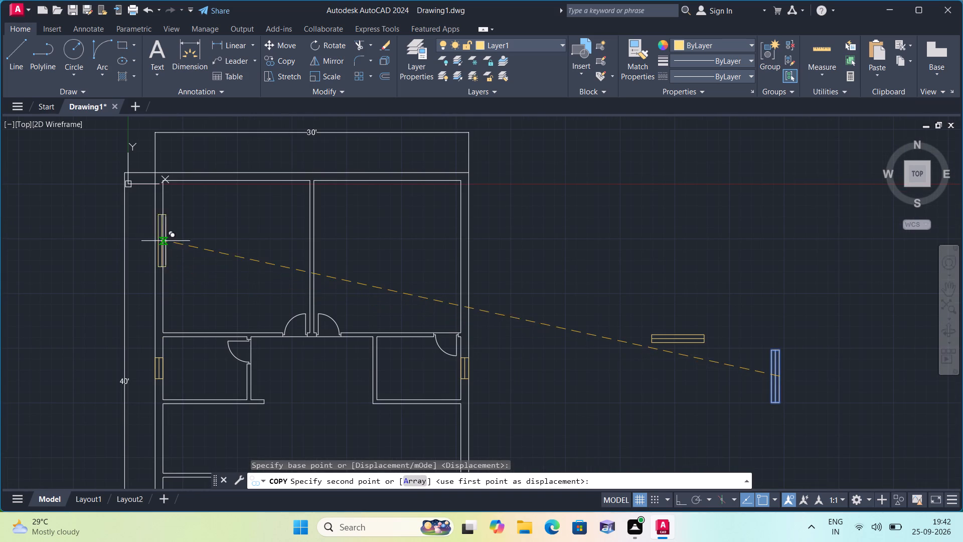
scroll(158, 254, "up", 1)
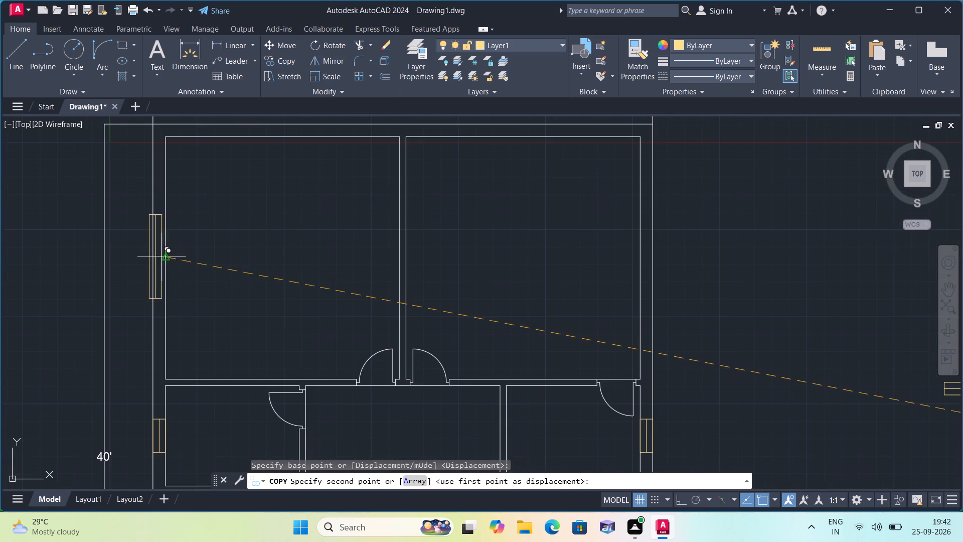
left_click(165, 258)
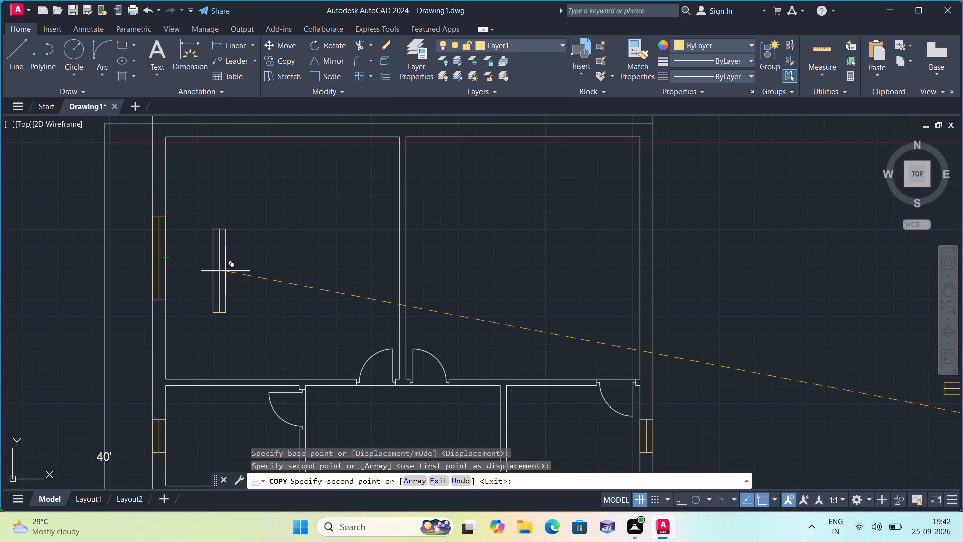
key("Escape")
Copy the vertical 5' window symbol into the east outer wall of the northeast room, centred on its inner wall face.
scroll(817, 358, "down", 1)
middle_click_drag(813, 358, 751, 304)
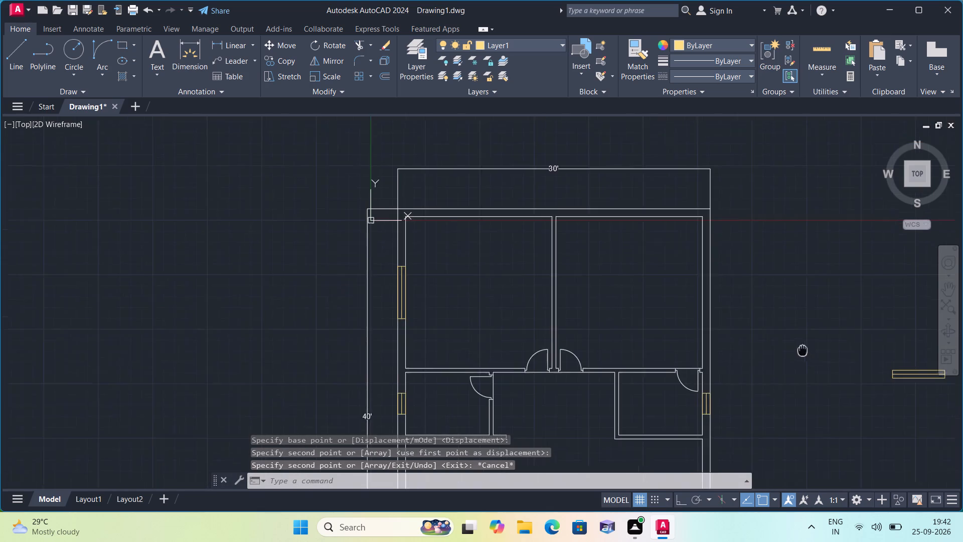
middle_click_drag(751, 304, 727, 289)
middle_click_drag(778, 426, 620, 338)
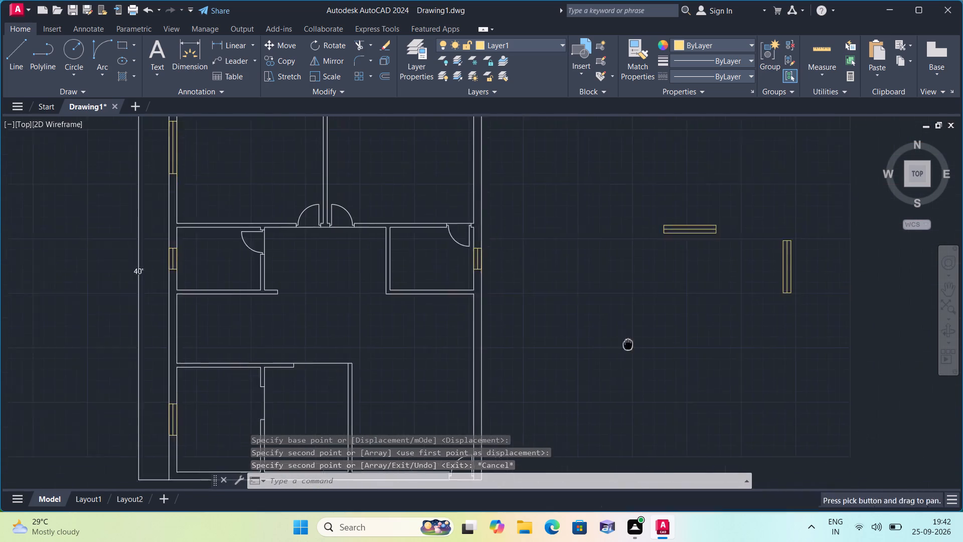
left_click_drag(791, 340, 788, 334)
left_click(751, 201)
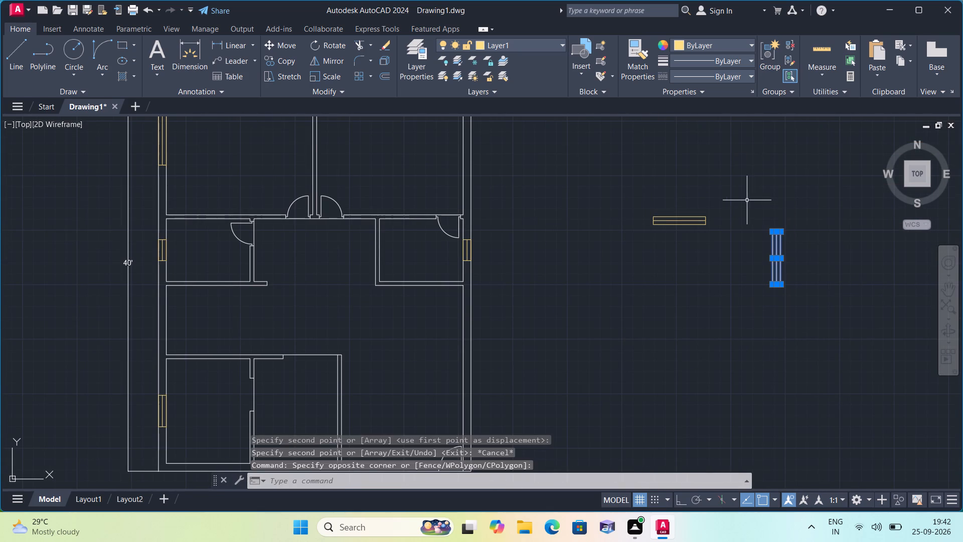
left_click(295, 61)
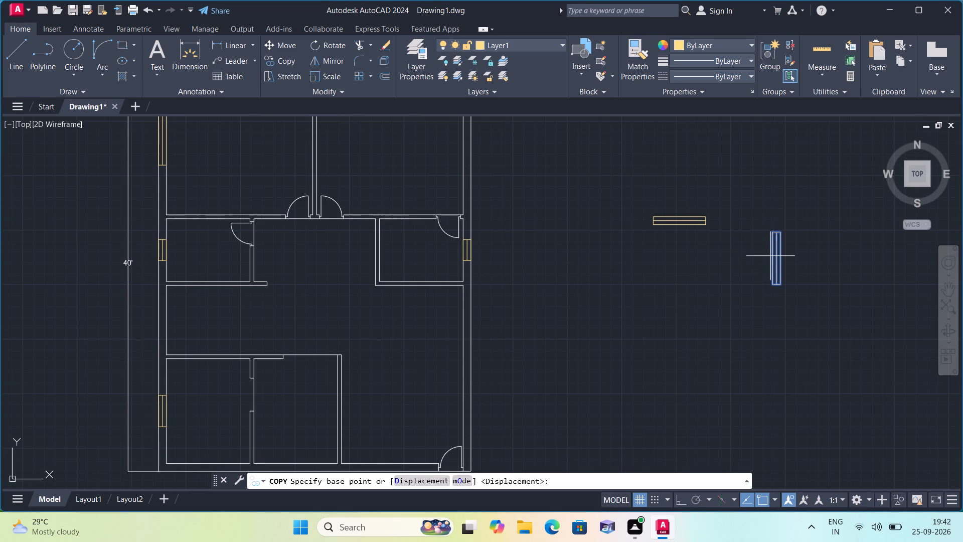
left_click_drag(772, 256, 760, 257)
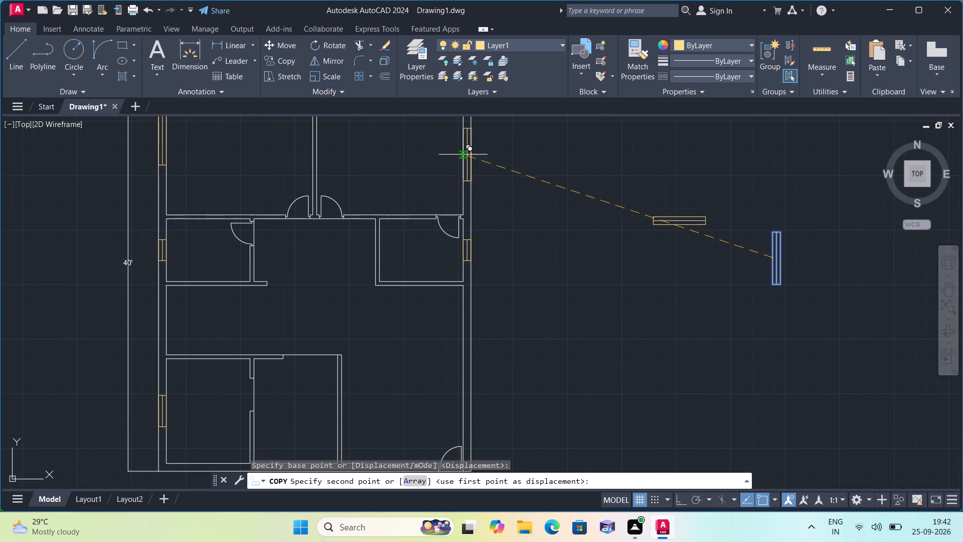
middle_click_drag(460, 156, 488, 242)
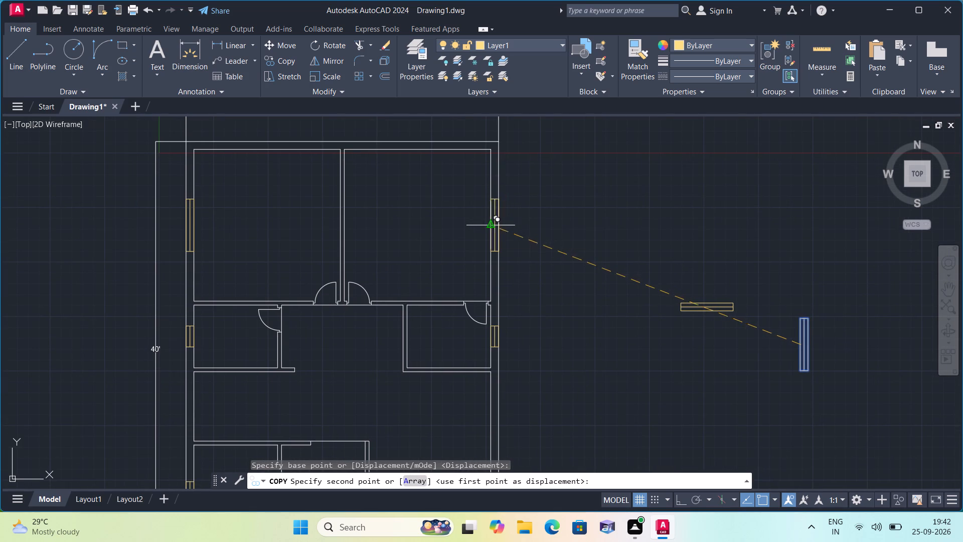
left_click(493, 227)
Place another copy of the vertical 5' window in the east outer wall of the southeast area, centred on its inner wall face.
scroll(526, 318, "down", 1)
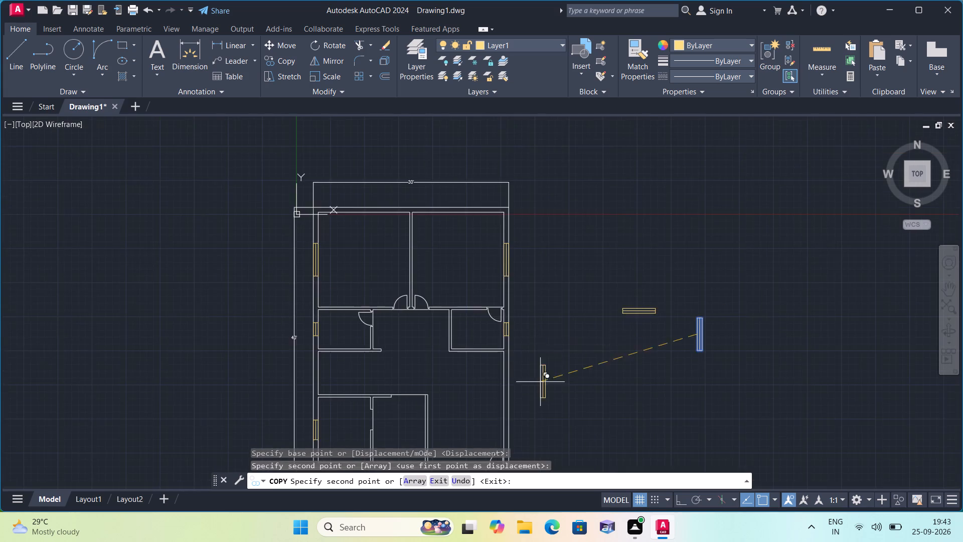
scroll(539, 382, "down", 1)
middle_click_drag(517, 330, 516, 274)
scroll(512, 337, "up", 1)
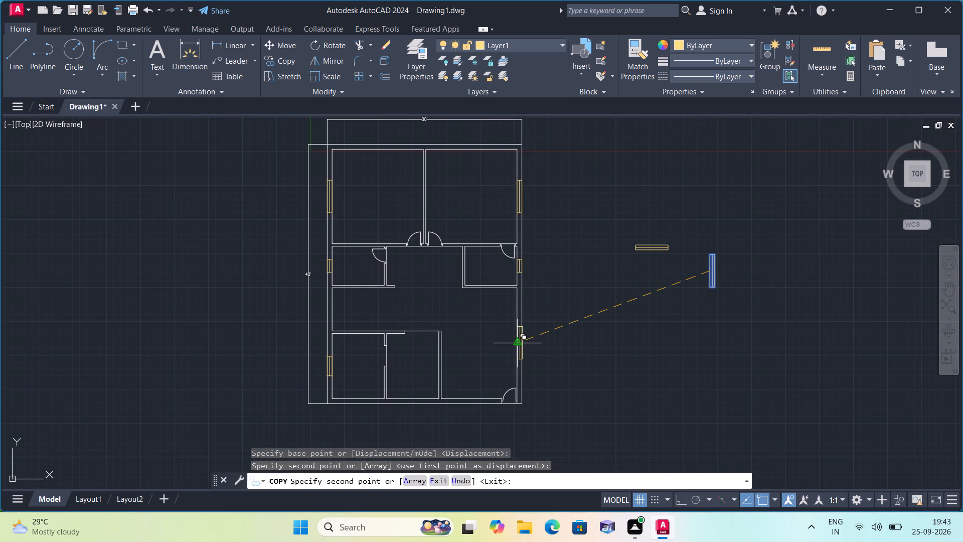
scroll(514, 349, "up", 2)
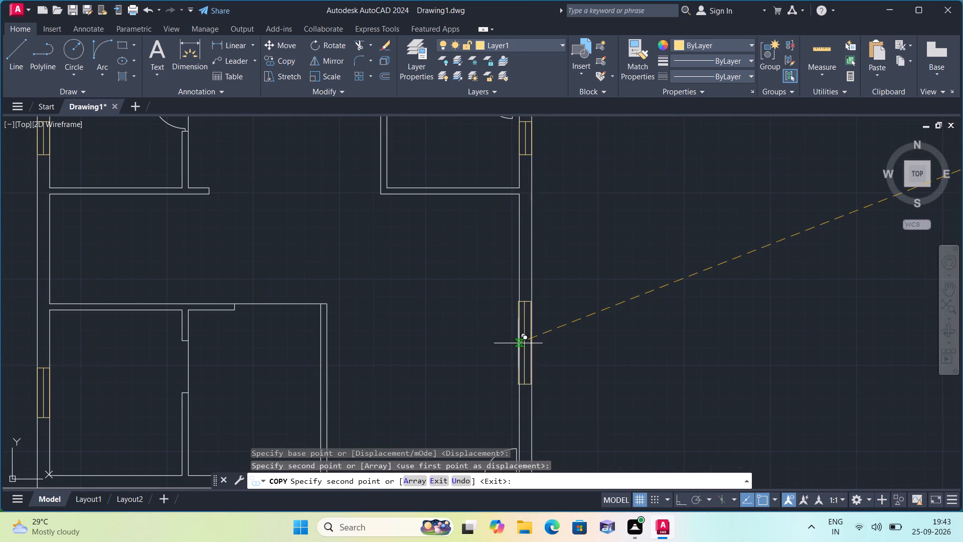
left_click(519, 339)
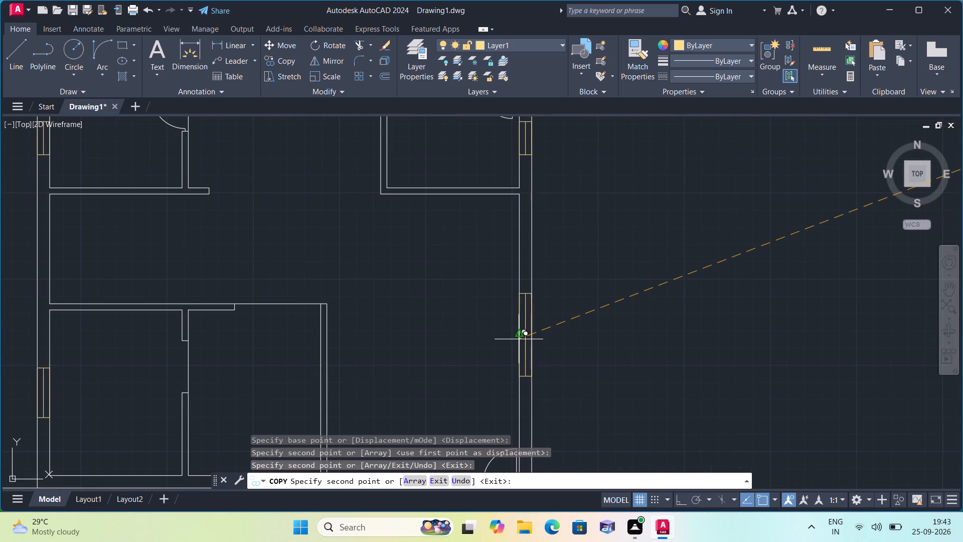
scroll(577, 313, "down", 2)
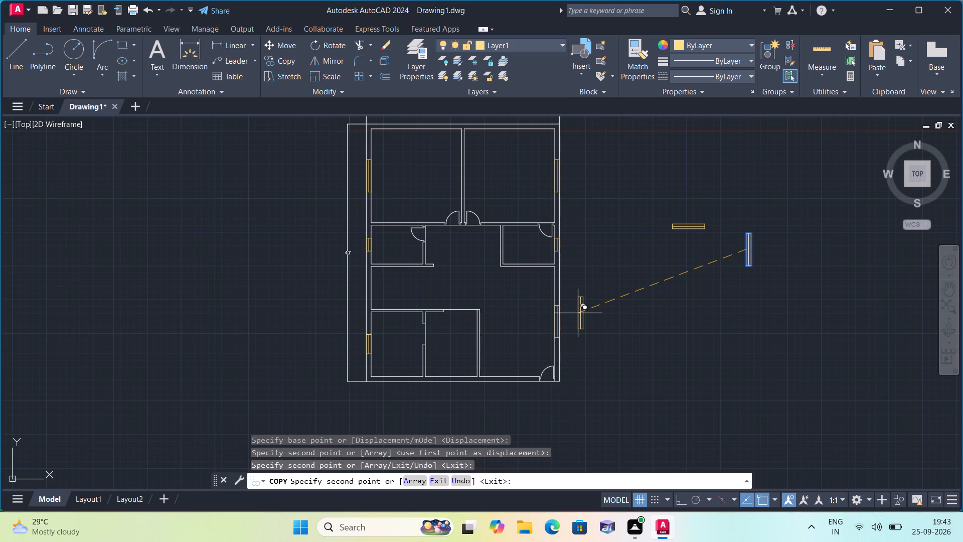
key("Escape")
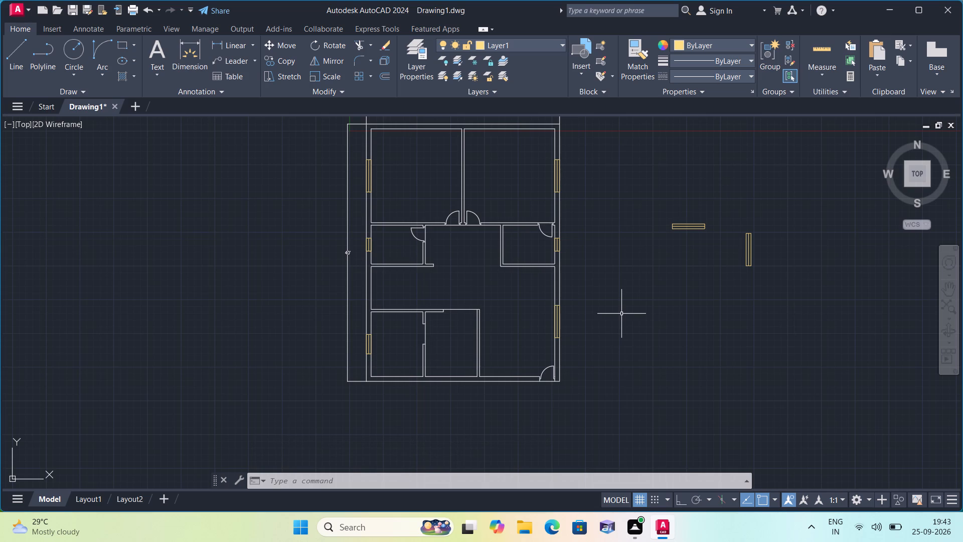
Copy the horizontal 5' window symbol into the north outer wall of the northeast room, centred on its inner wall face.
scroll(707, 285, "up", 1)
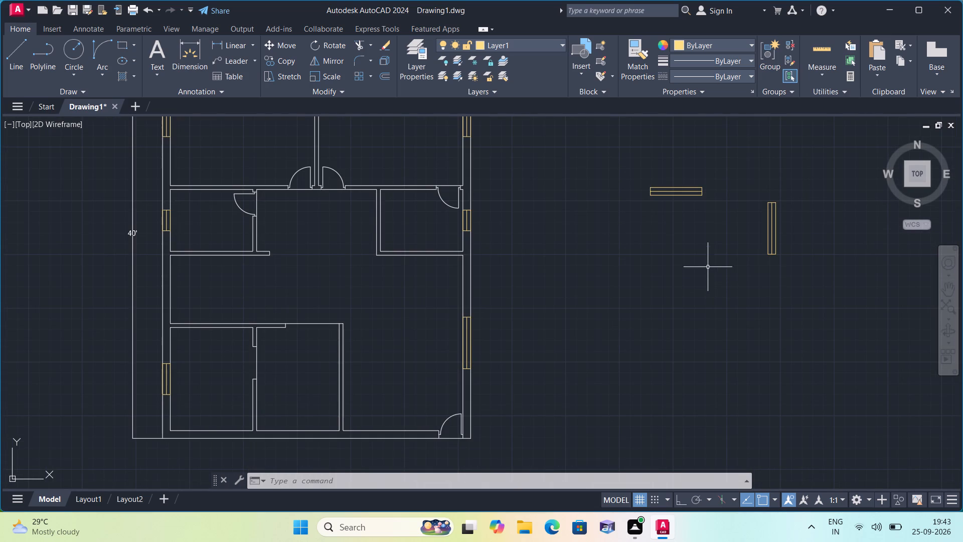
left_click_drag(718, 225, 724, 210)
left_click(603, 172)
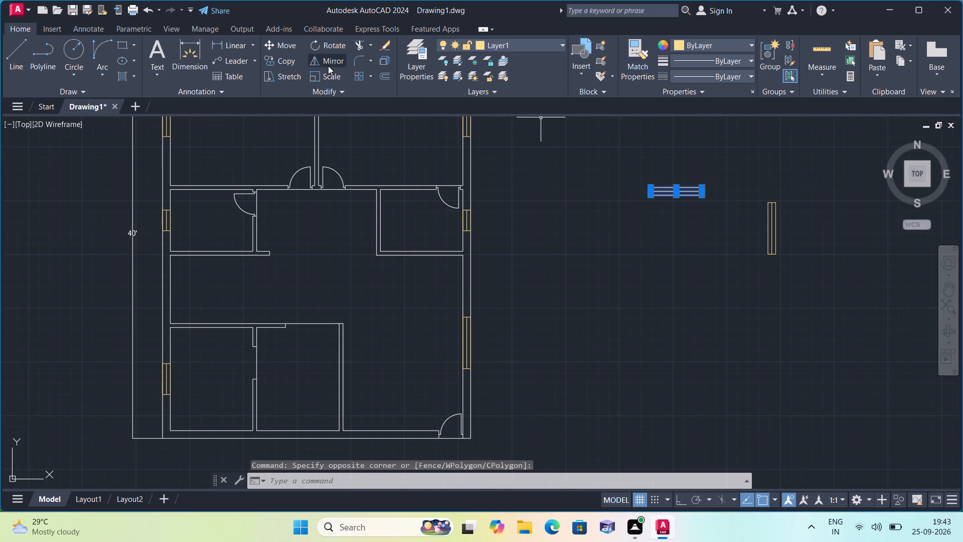
left_click(289, 59)
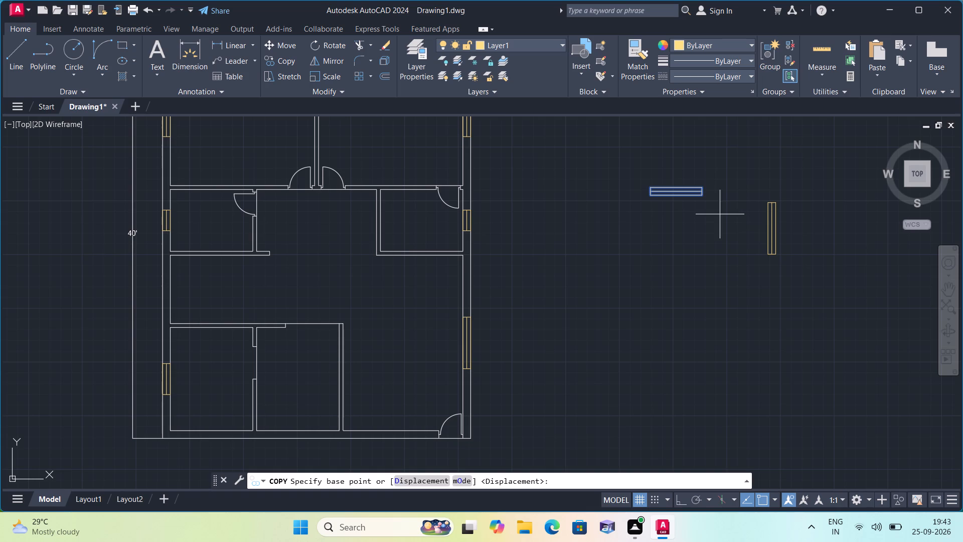
left_click(674, 193)
scroll(663, 207, "up", 3)
scroll(375, 213, "down", 2)
middle_click_drag(313, 238, 417, 330)
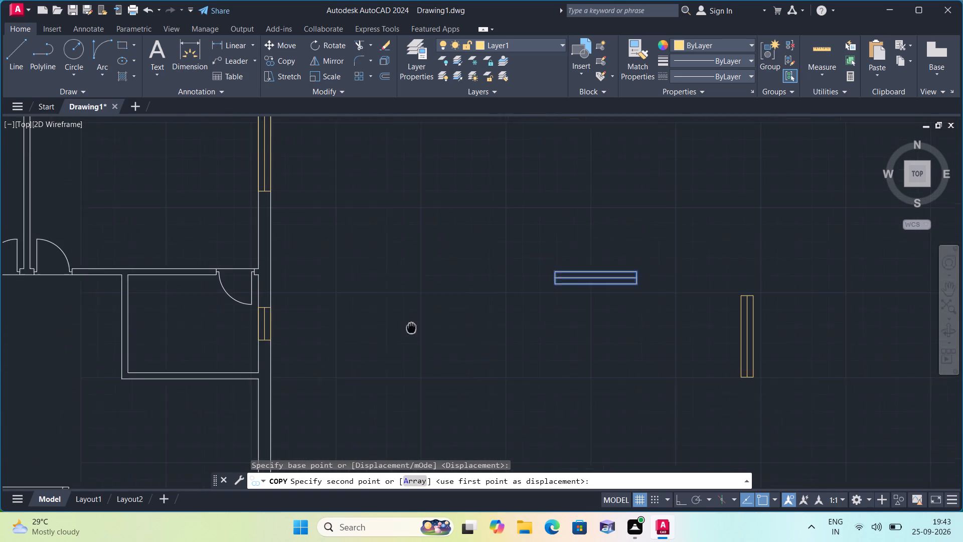
middle_click_drag(140, 232, 378, 383)
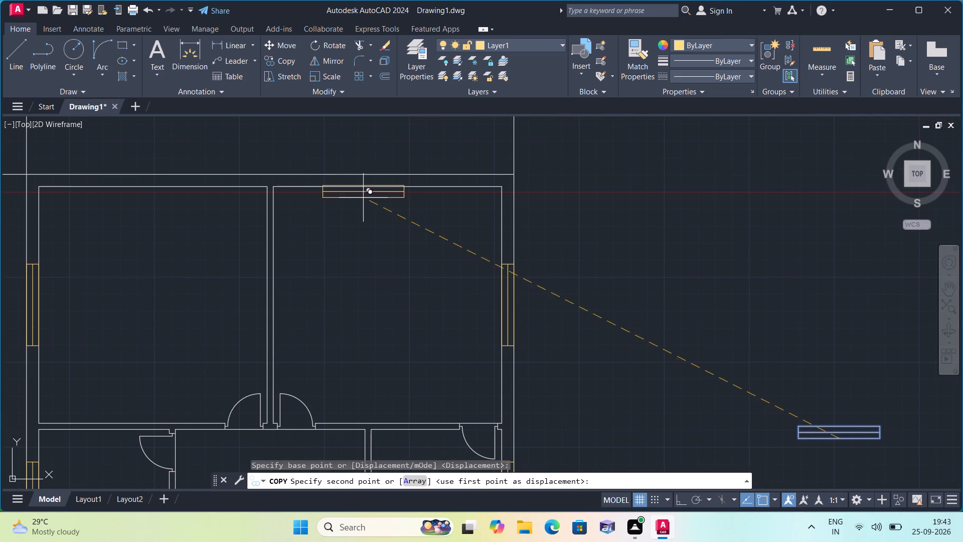
left_click(388, 186)
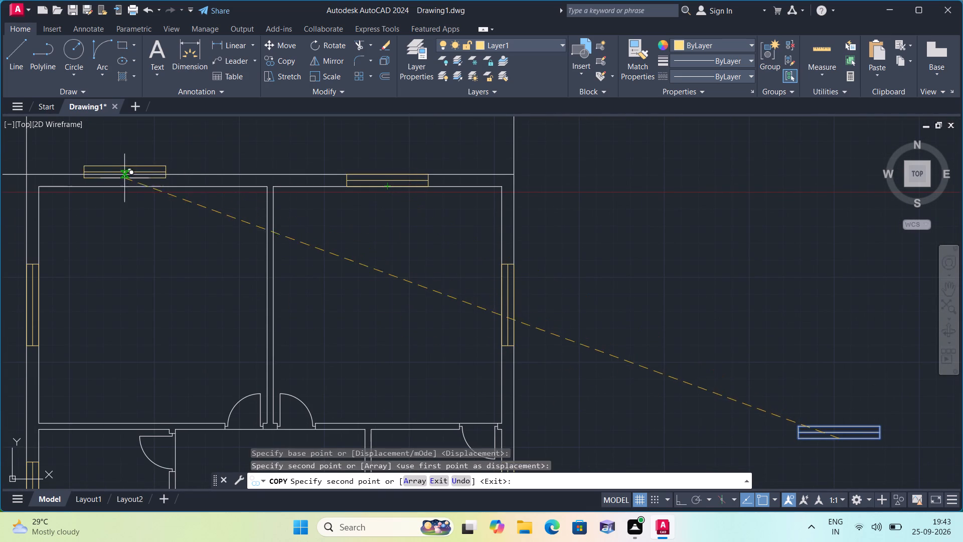
Place another copy of the horizontal 5' window in the north outer wall of the northwest room, centred on its inner wall face.
left_click(154, 184)
scroll(154, 184, "down", 3)
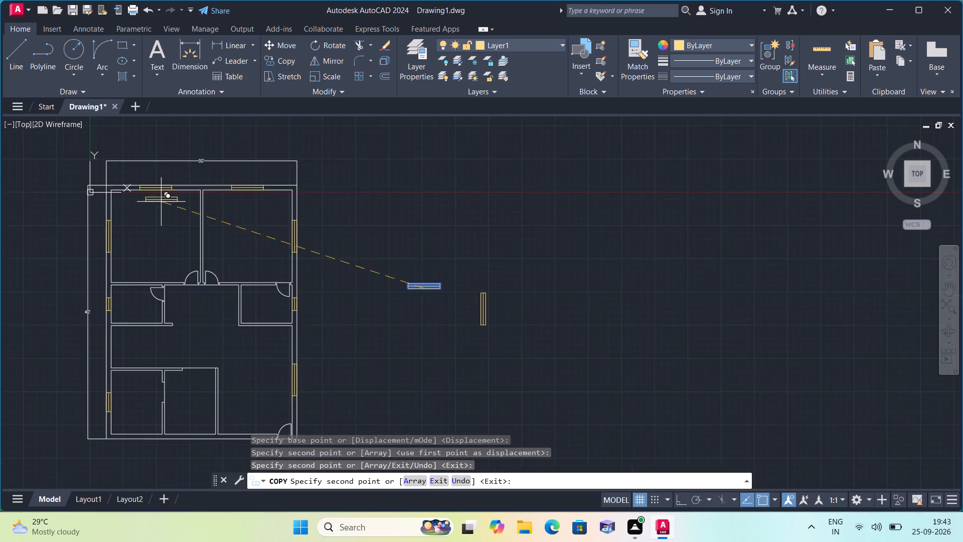
scroll(244, 377, "up", 3)
scroll(205, 327, "down", 1)
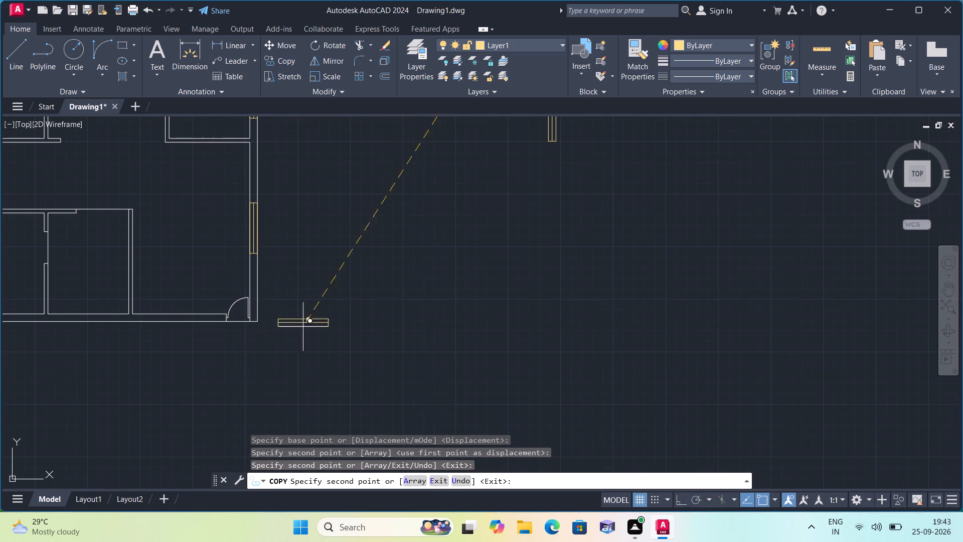
key("Escape")
Copy the horizontal 5' window into the south outer wall twice, centred on the inner faces of the middle south room and the area beside the entrance door.
scroll(382, 320, "down", 2)
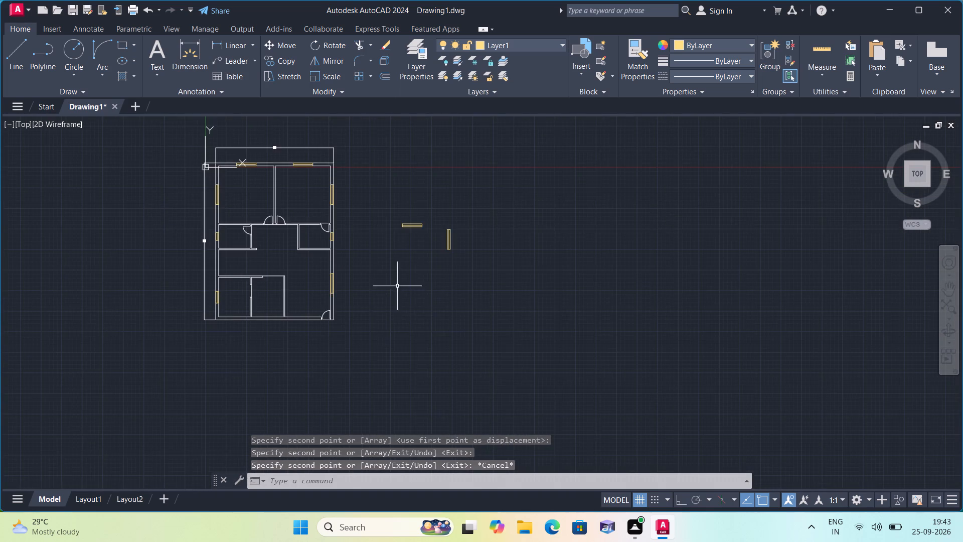
scroll(396, 269, "up", 2)
left_click_drag(465, 217, 468, 199)
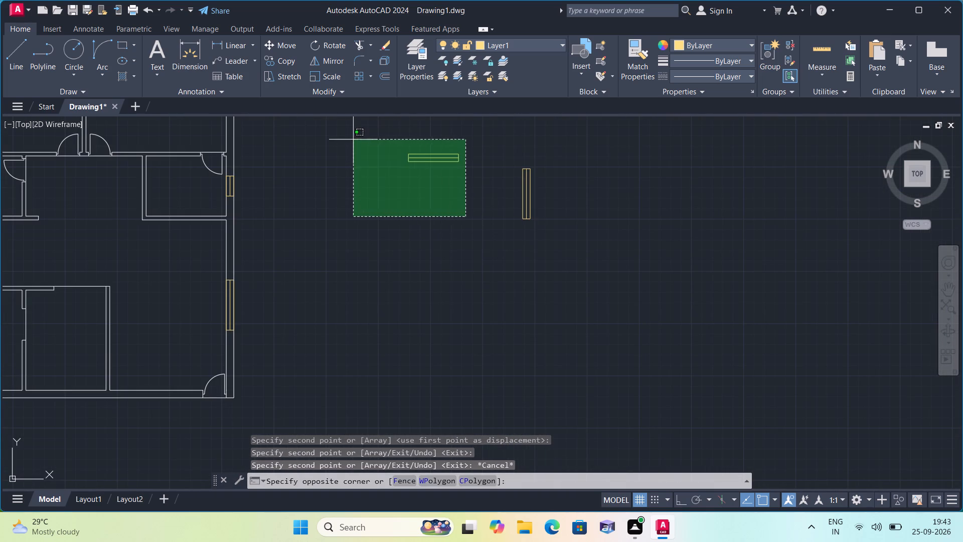
left_click(353, 140)
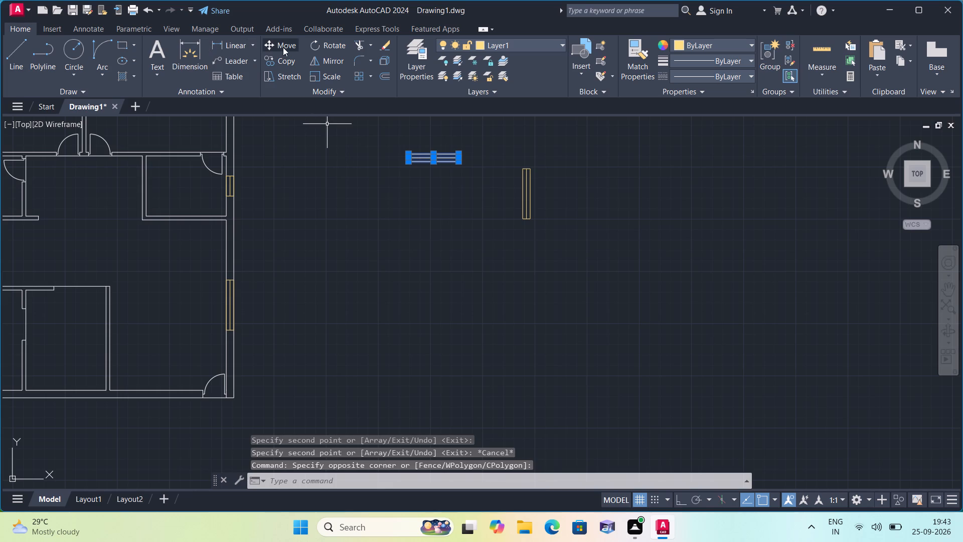
left_click(284, 56)
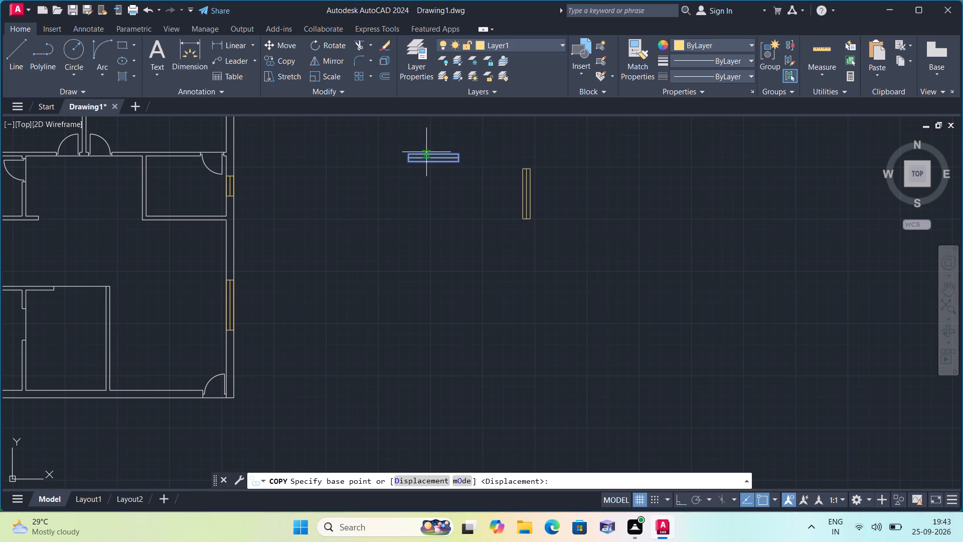
left_click(430, 152)
scroll(400, 192, "down", 1)
scroll(227, 323, "up", 3)
scroll(195, 315, "down", 2)
middle_click_drag(190, 325, 292, 307)
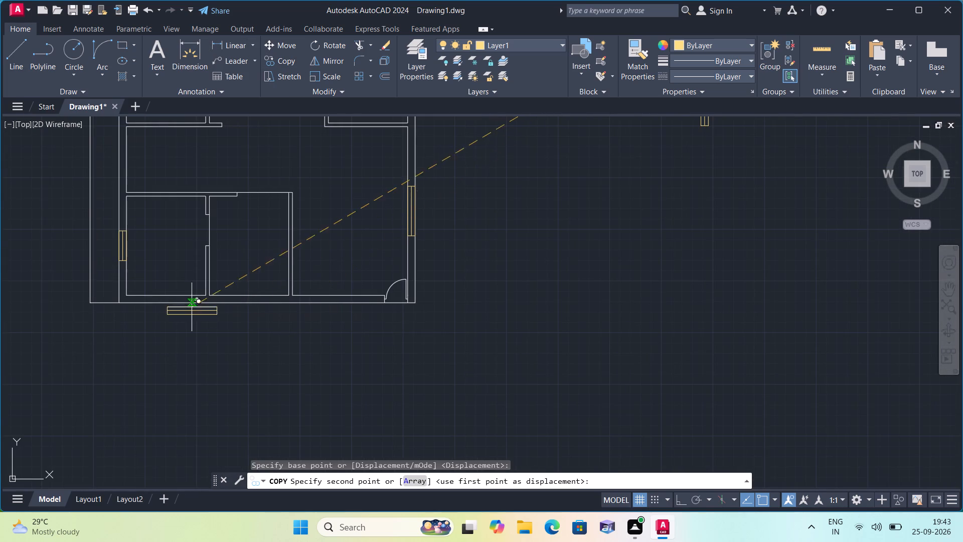
scroll(170, 304, "up", 2)
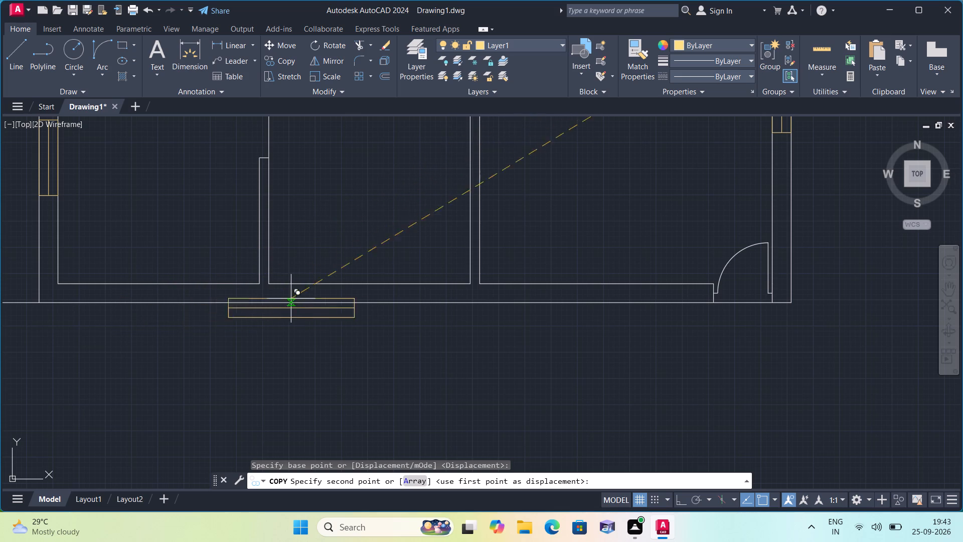
left_click(366, 285)
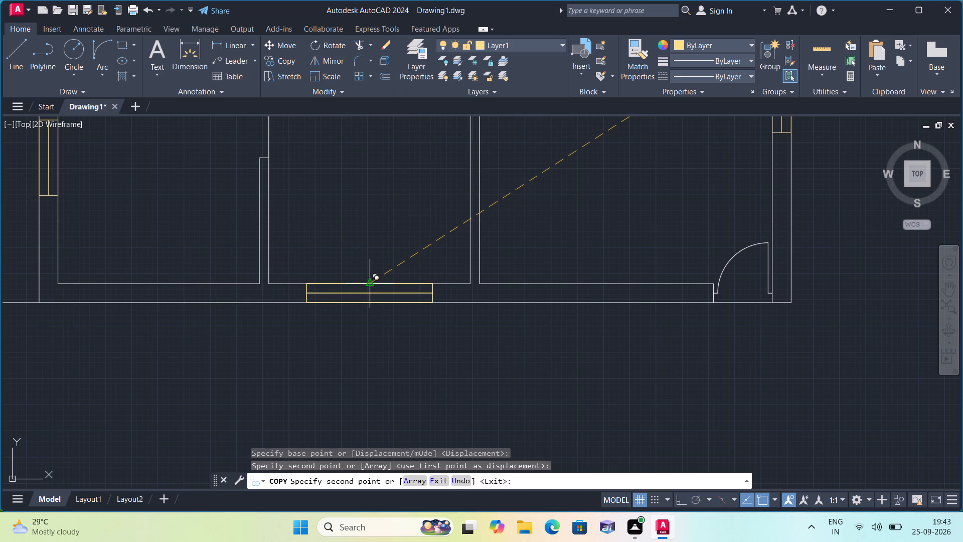
left_click(597, 285)
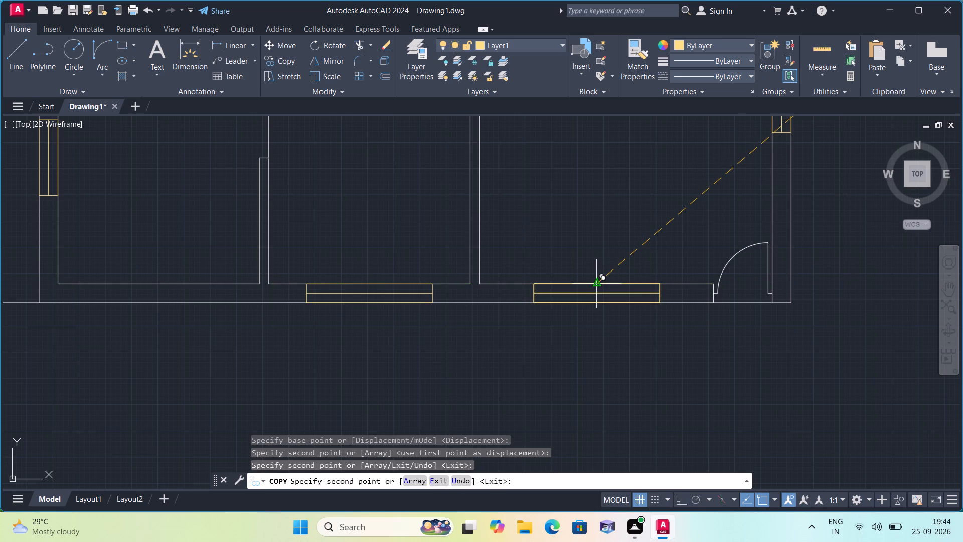
Delete the two leftover source window symbols, horizontal and vertical, lying outside the plan to the east.
key("Escape")
scroll(597, 285, "down", 3)
middle_click_drag(768, 267, 654, 328)
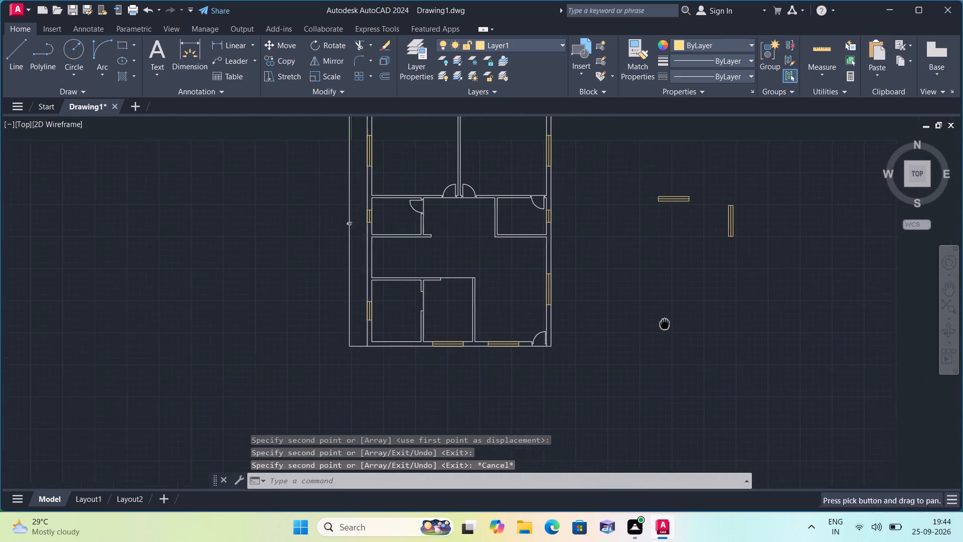
left_click(778, 315)
left_click(599, 197)
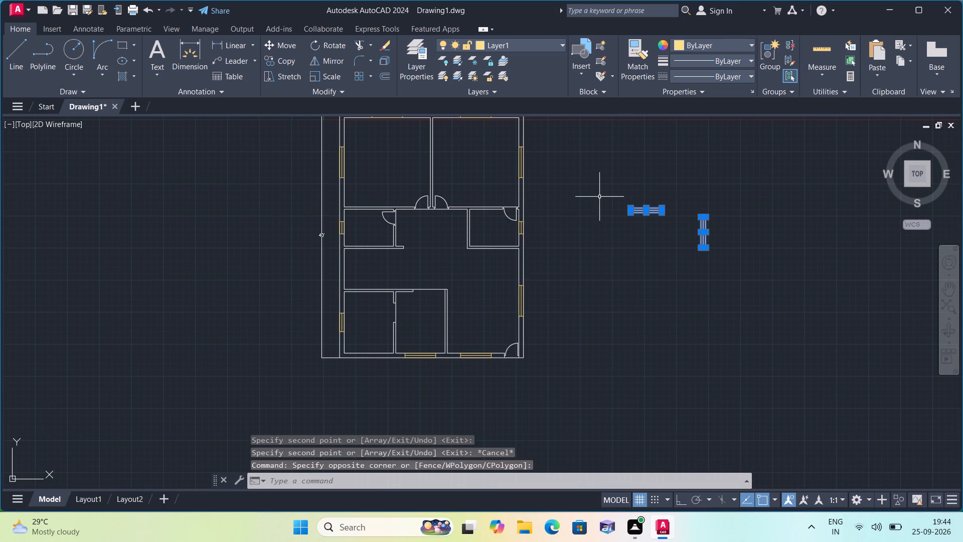
key("Delete")
Examine the whole floor plan, checking the window and door placement in the outer walls and rooms.
scroll(547, 217, "down", 2)
scroll(484, 275, "up", 2)
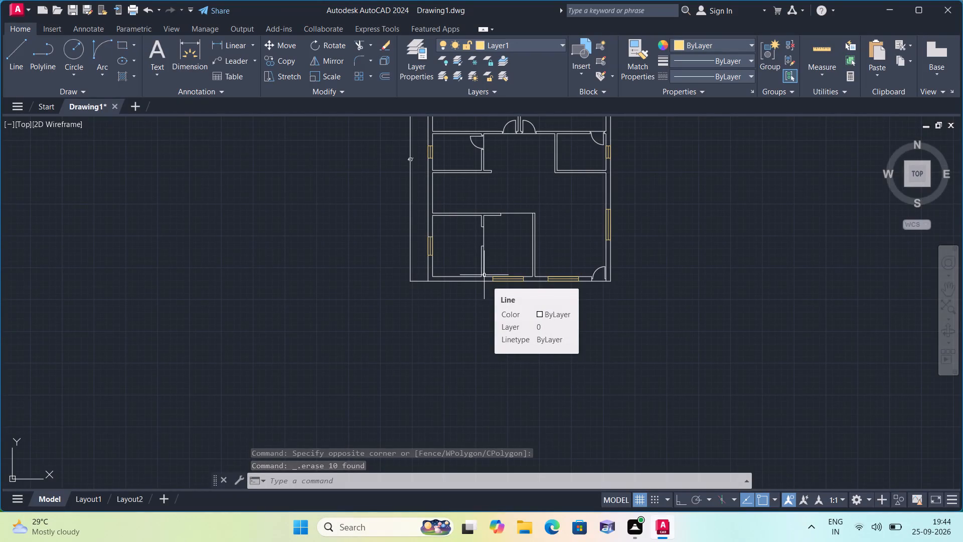
middle_click_drag(462, 281, 406, 319)
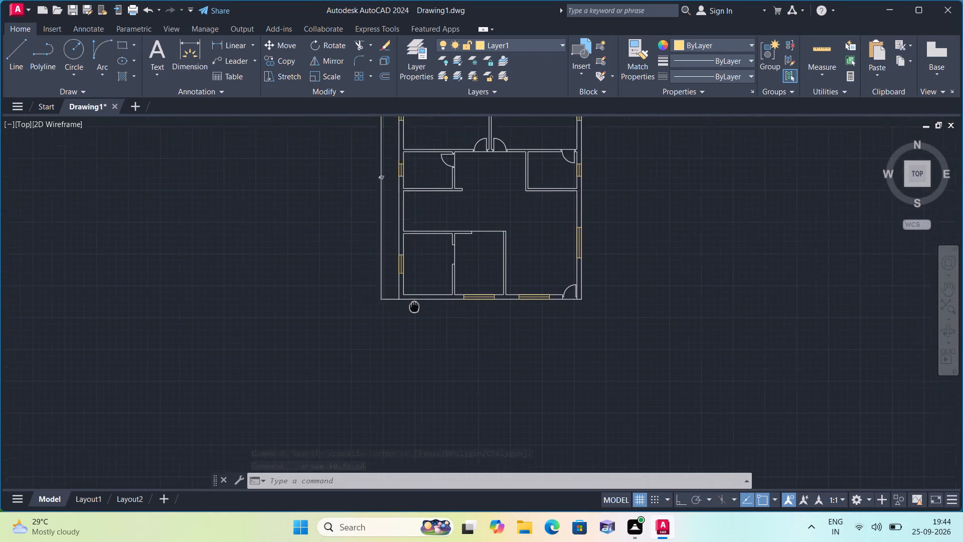
middle_click_drag(406, 319, 406, 320)
scroll(408, 315, "down", 1)
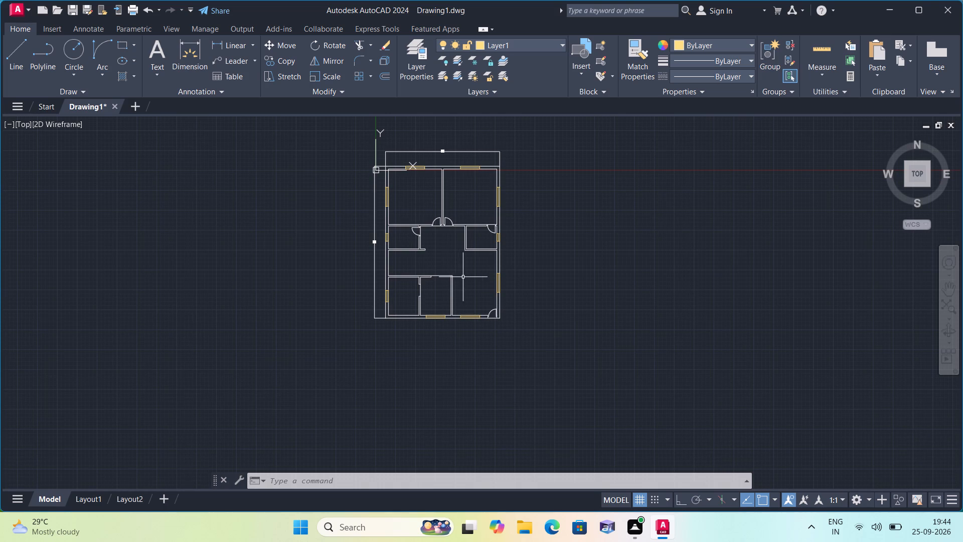
middle_click_drag(432, 262, 459, 327)
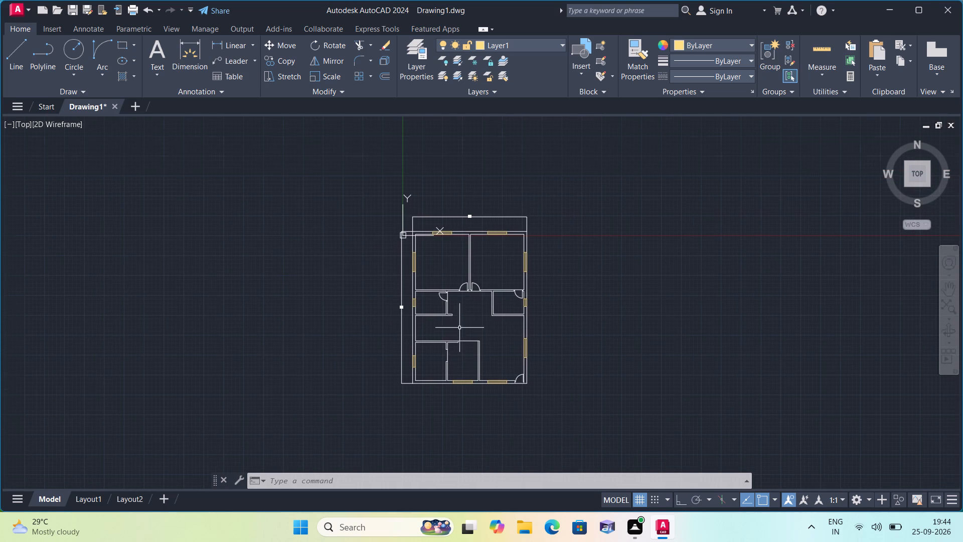
middle_click_drag(392, 327, 389, 269)
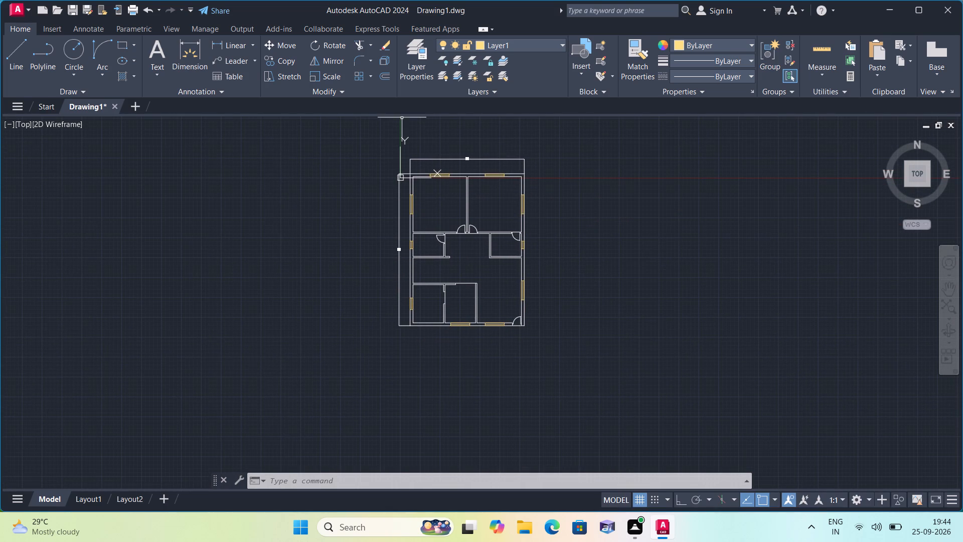
scroll(487, 173, "up", 2)
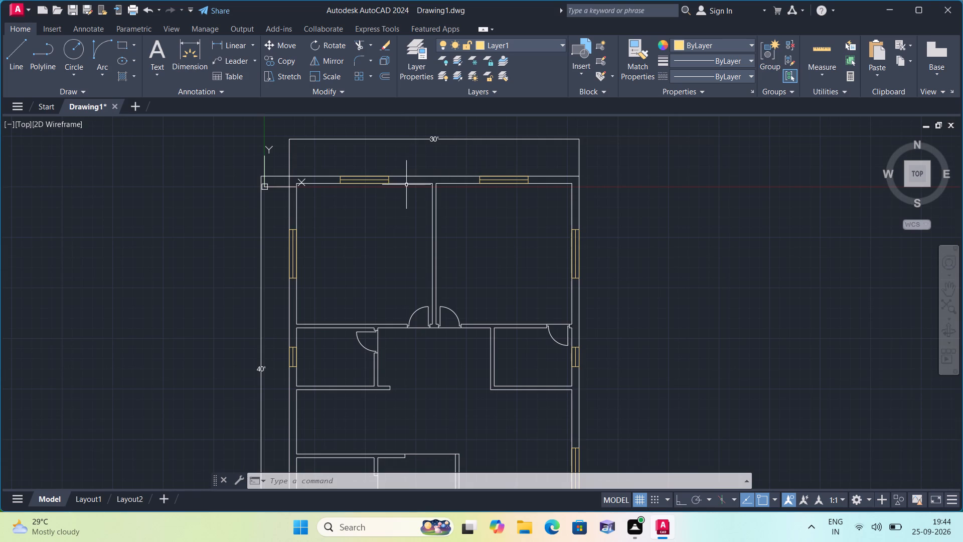
scroll(361, 242, "down", 1)
middle_click_drag(365, 246, 367, 206)
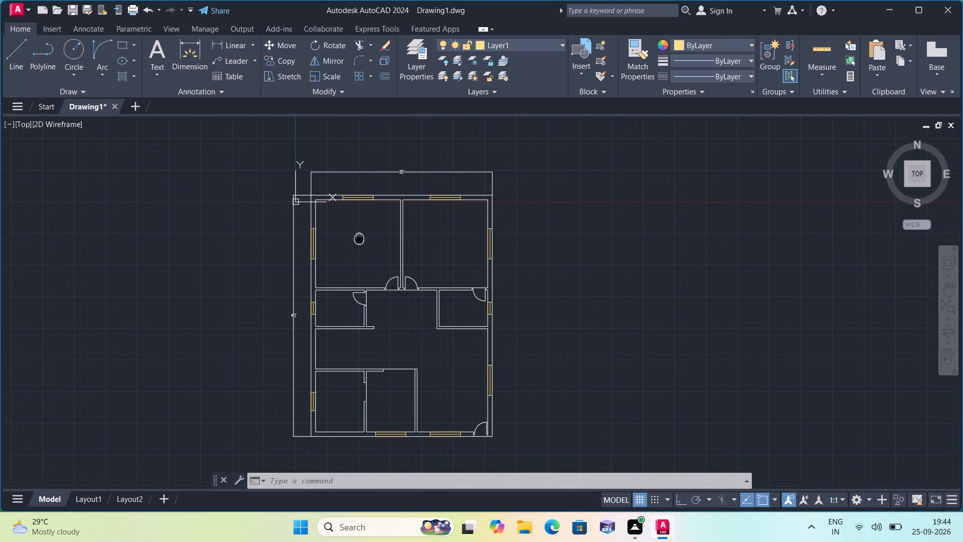
middle_click_drag(367, 206, 373, 197)
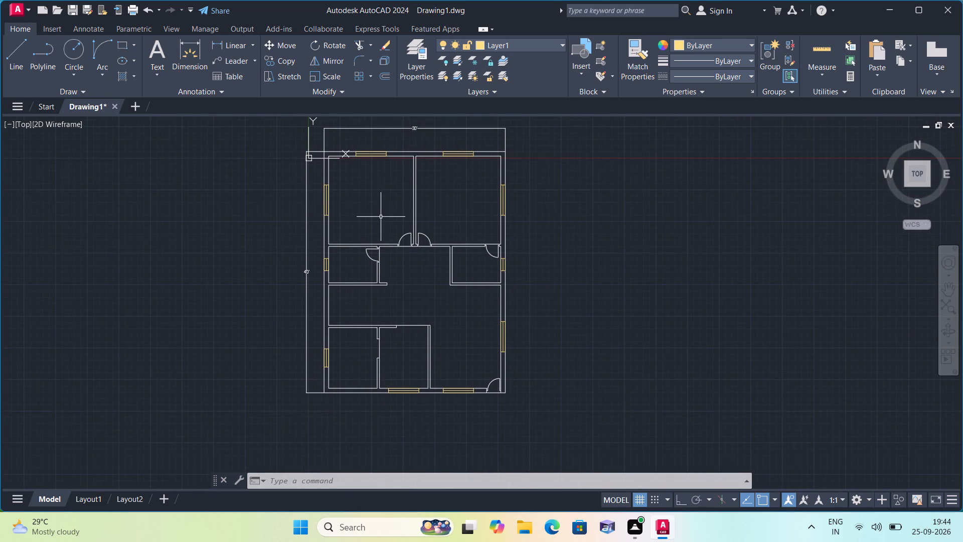
scroll(411, 328, "up", 1)
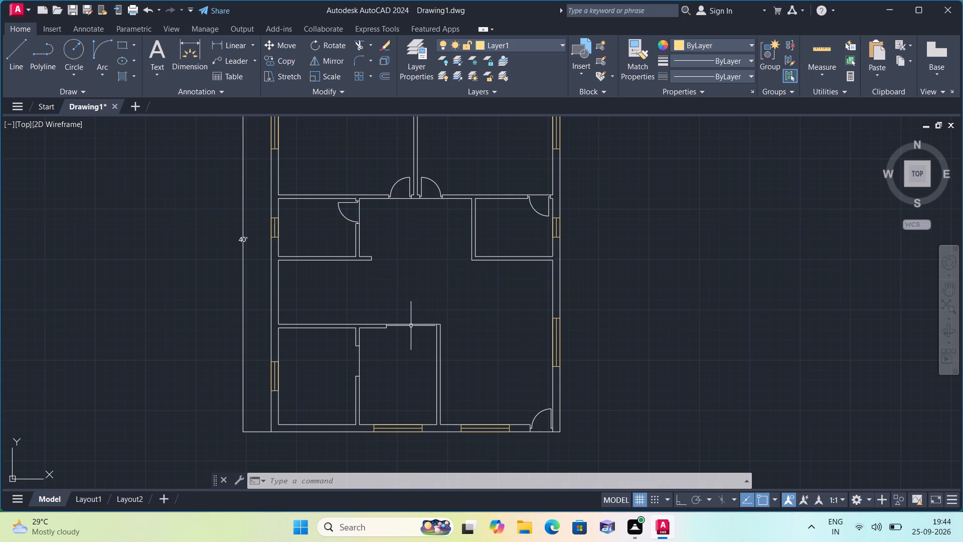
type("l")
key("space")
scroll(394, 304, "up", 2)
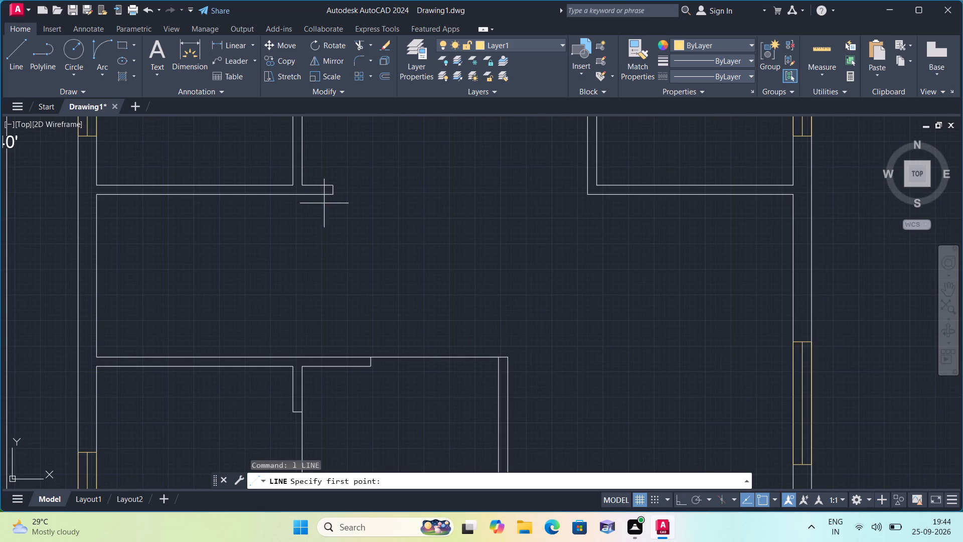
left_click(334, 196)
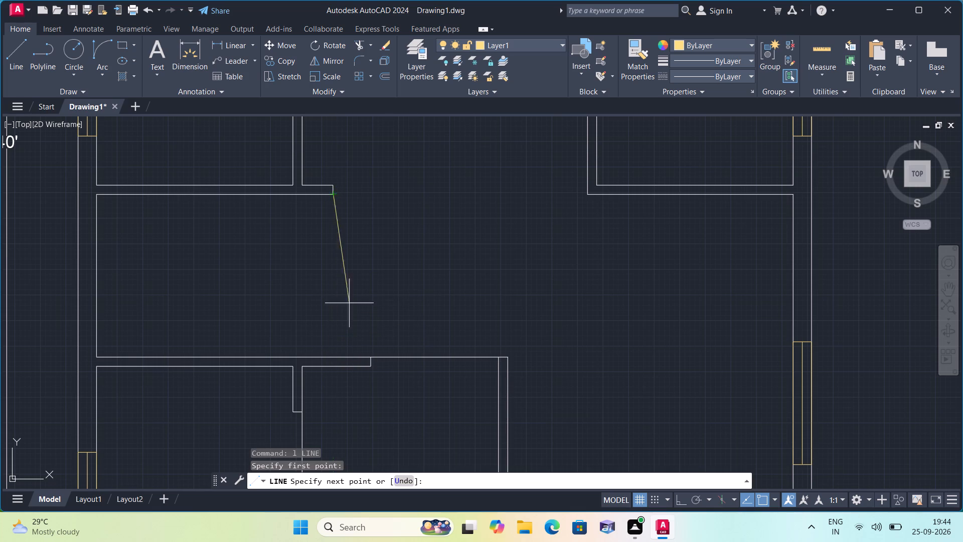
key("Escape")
On layer 0, draw a vertical line with Ortho on, closing the west middle area from the upper partition's end to the lower partition.
left_click(540, 47)
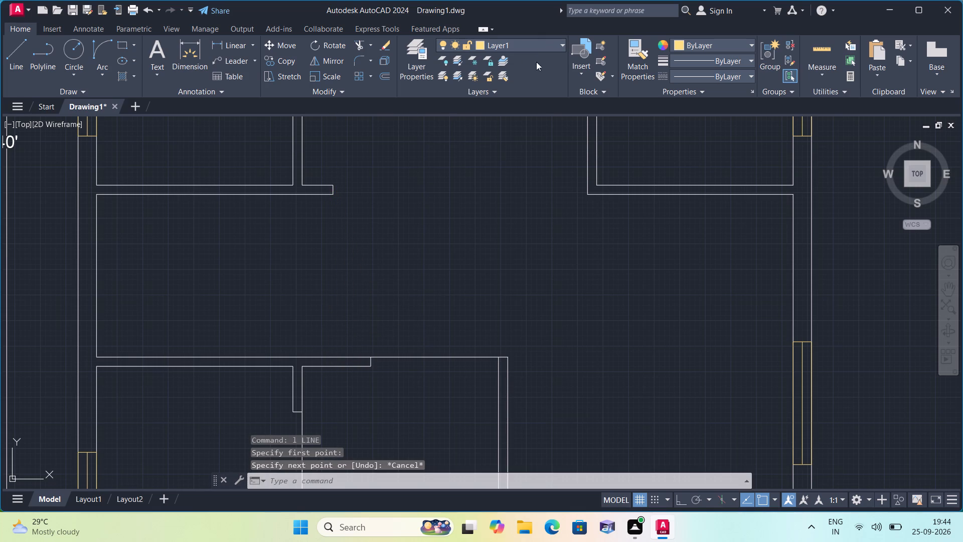
left_click(510, 61)
key("space")
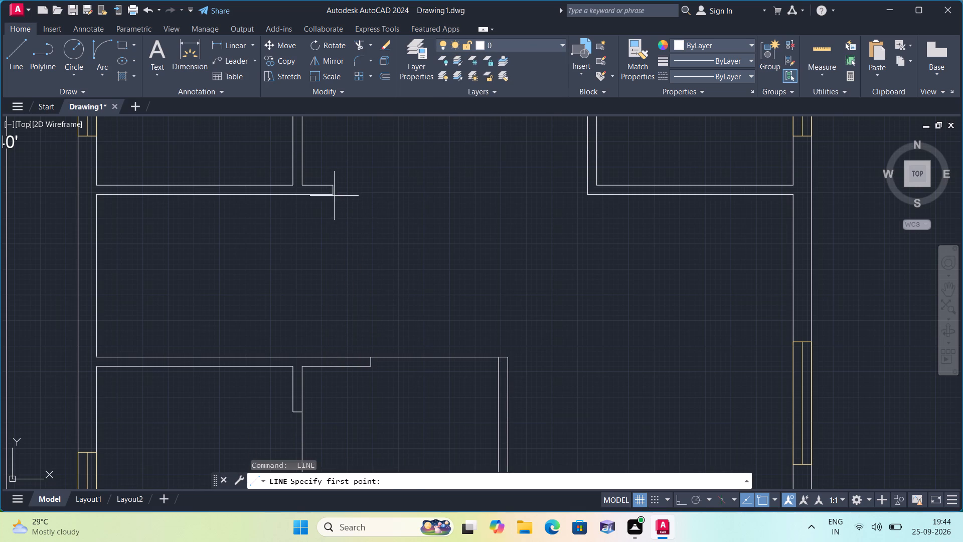
left_click(334, 196)
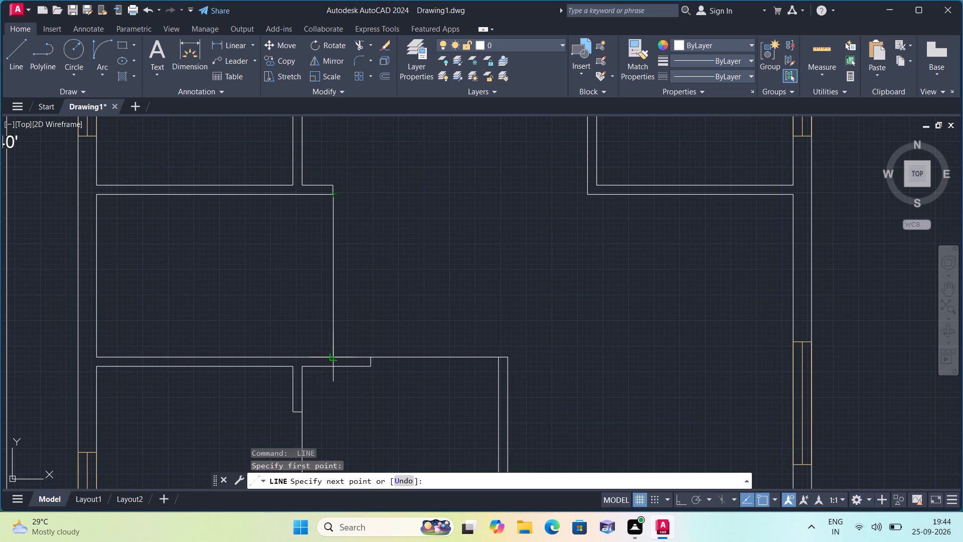
key("F8")
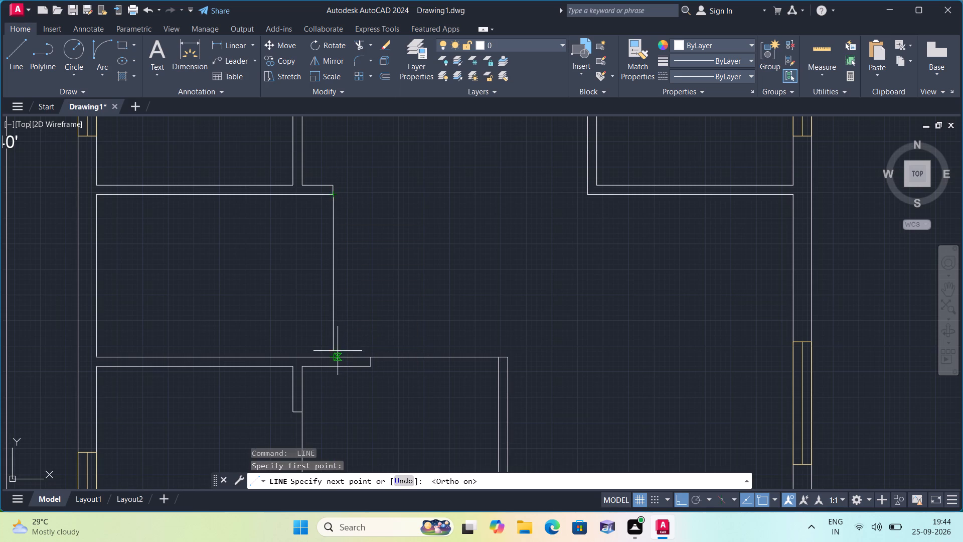
left_click(332, 355)
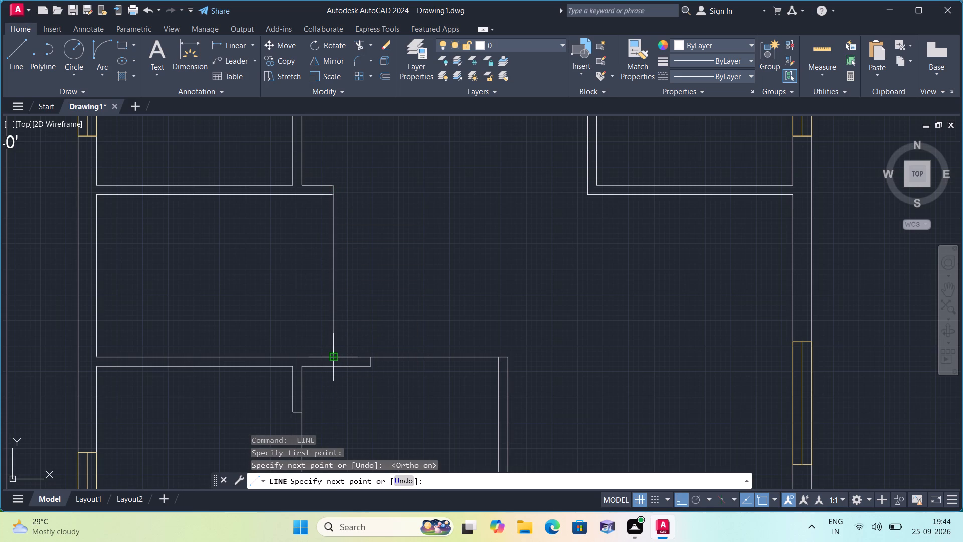
key("Escape")
Offset the new vertical line in the west middle area by 8" to the east.
scroll(390, 298, "down", 1)
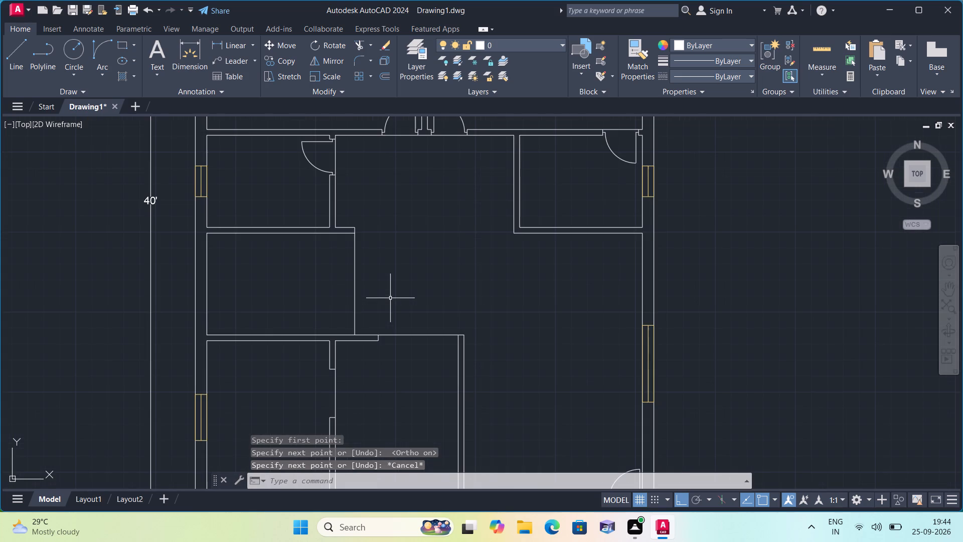
type("offset")
key("space")
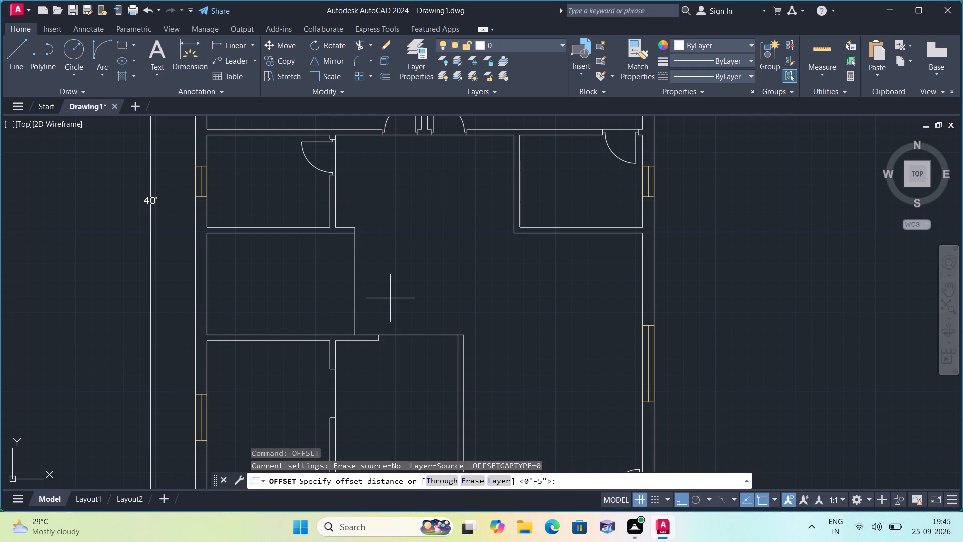
type("8\"")
key("space")
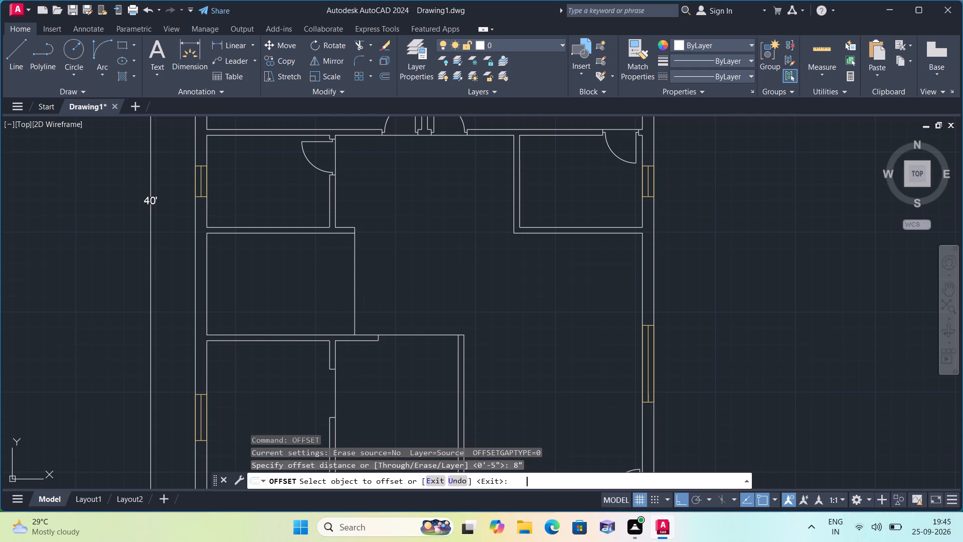
scroll(258, 154, "up", 1)
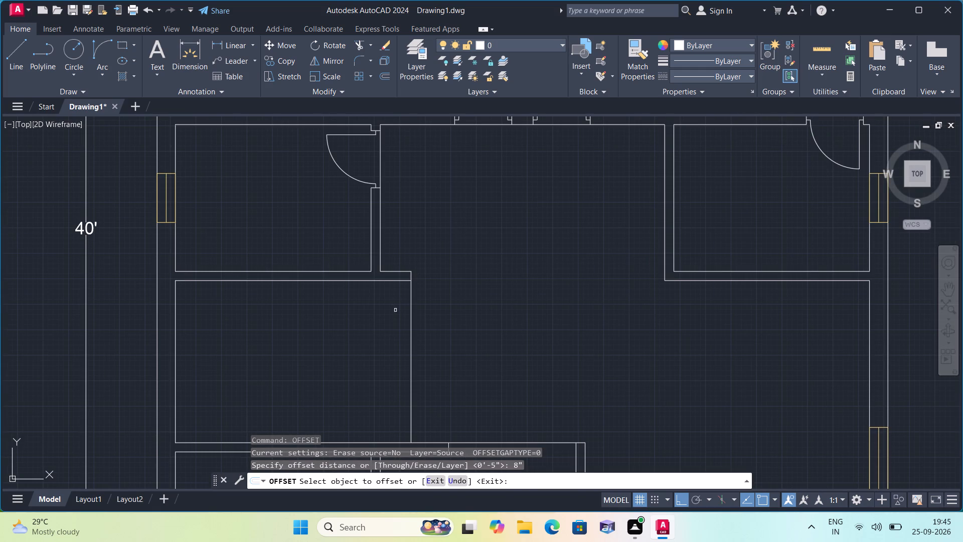
middle_click_drag(385, 305, 354, 210)
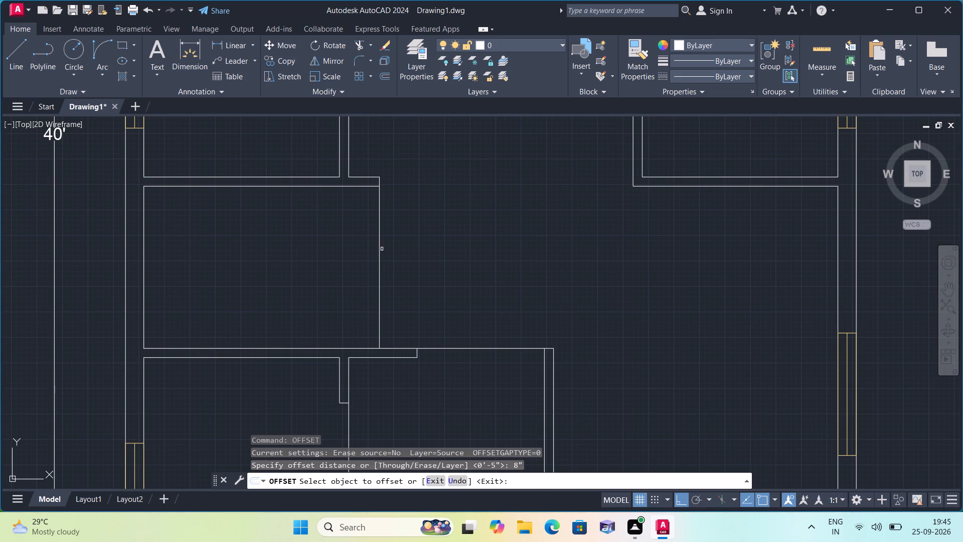
left_click(380, 247)
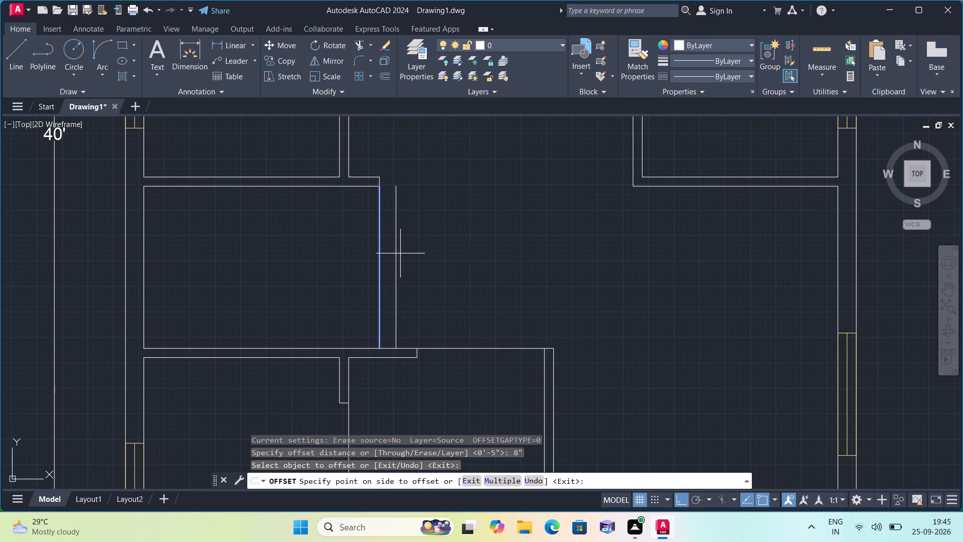
left_click(400, 253)
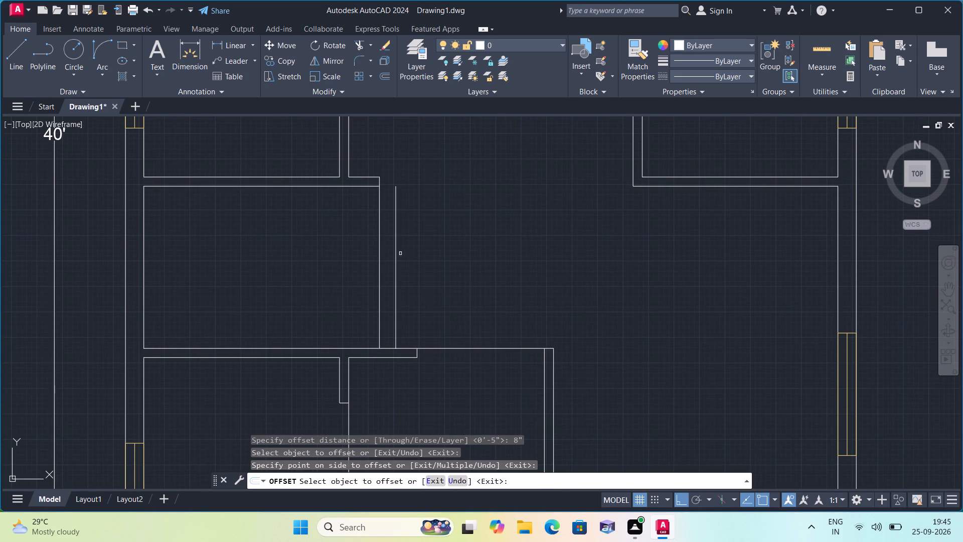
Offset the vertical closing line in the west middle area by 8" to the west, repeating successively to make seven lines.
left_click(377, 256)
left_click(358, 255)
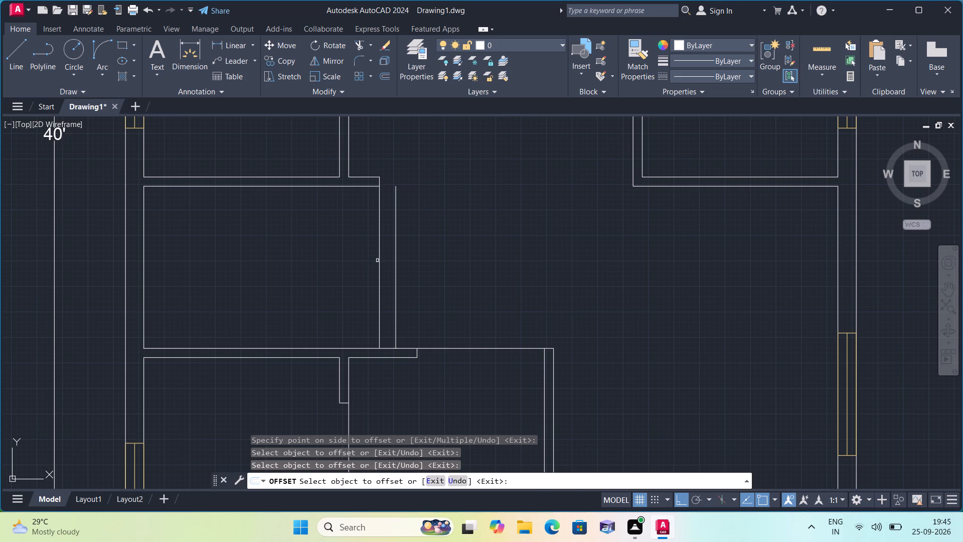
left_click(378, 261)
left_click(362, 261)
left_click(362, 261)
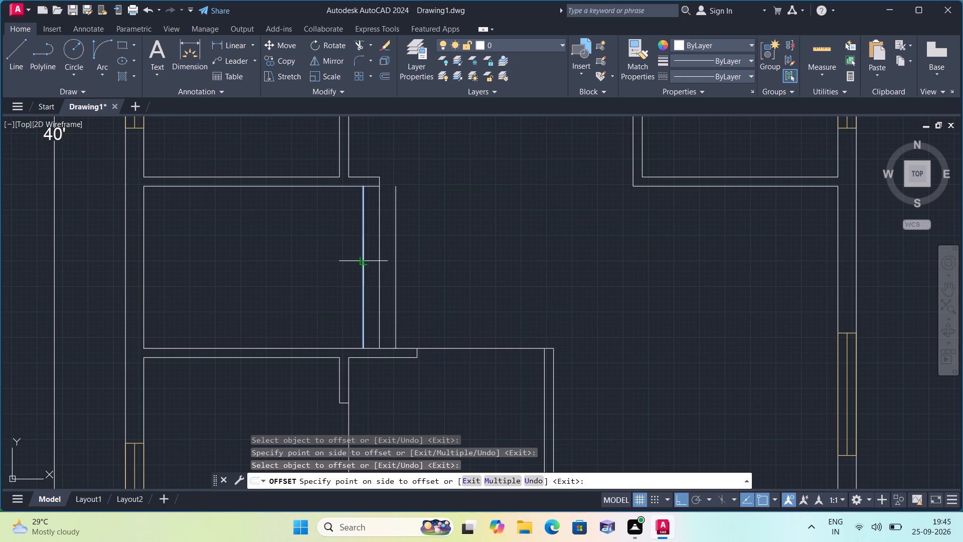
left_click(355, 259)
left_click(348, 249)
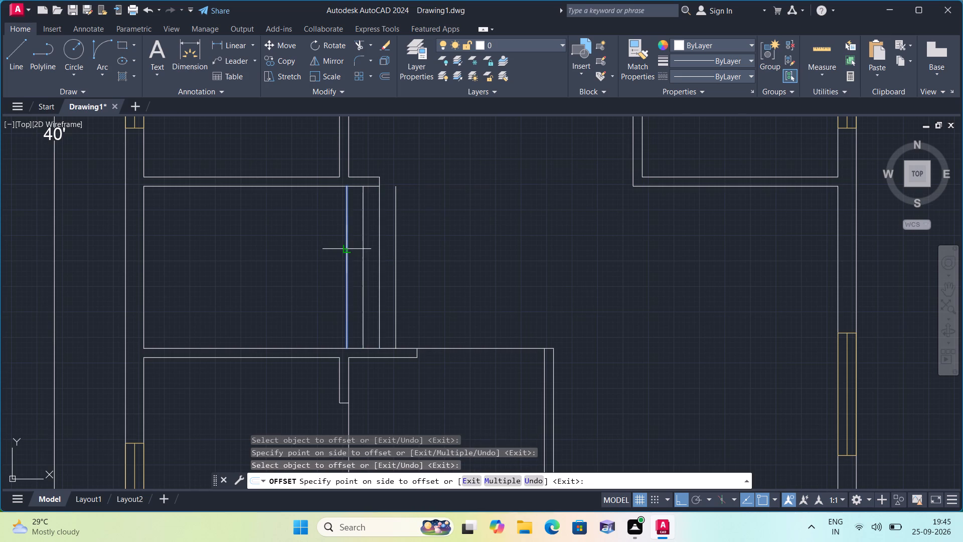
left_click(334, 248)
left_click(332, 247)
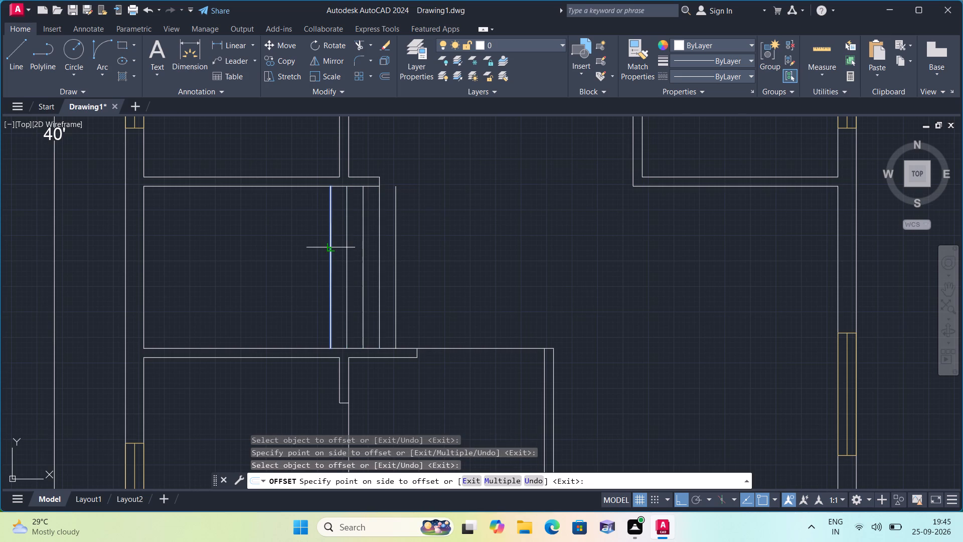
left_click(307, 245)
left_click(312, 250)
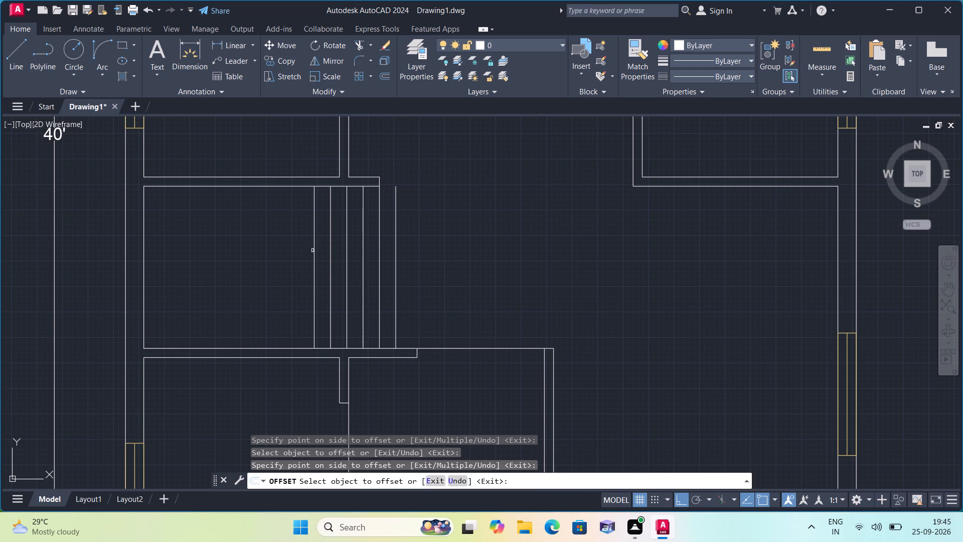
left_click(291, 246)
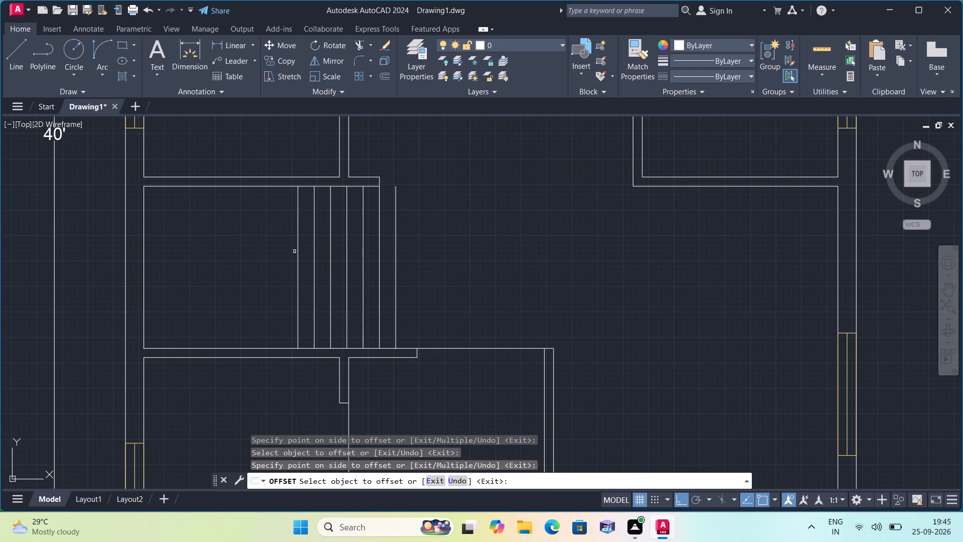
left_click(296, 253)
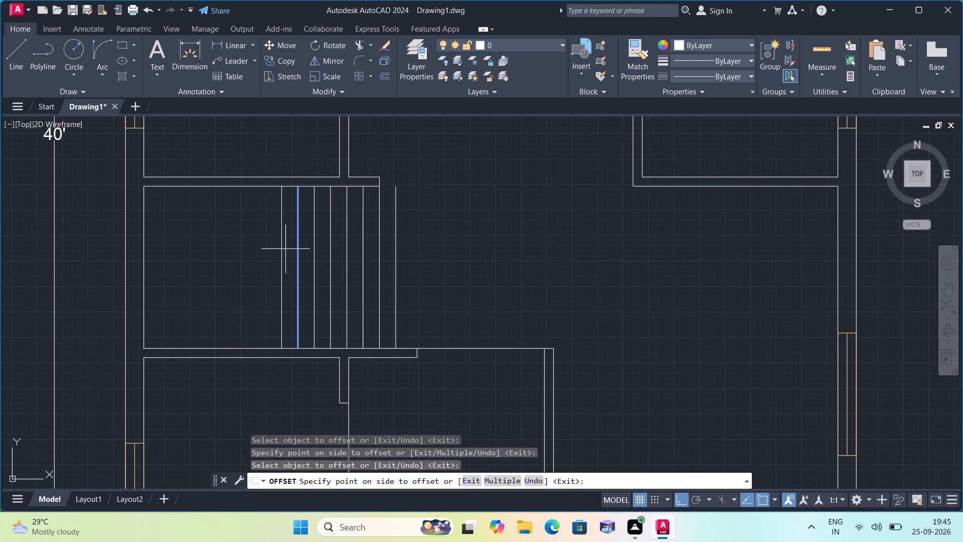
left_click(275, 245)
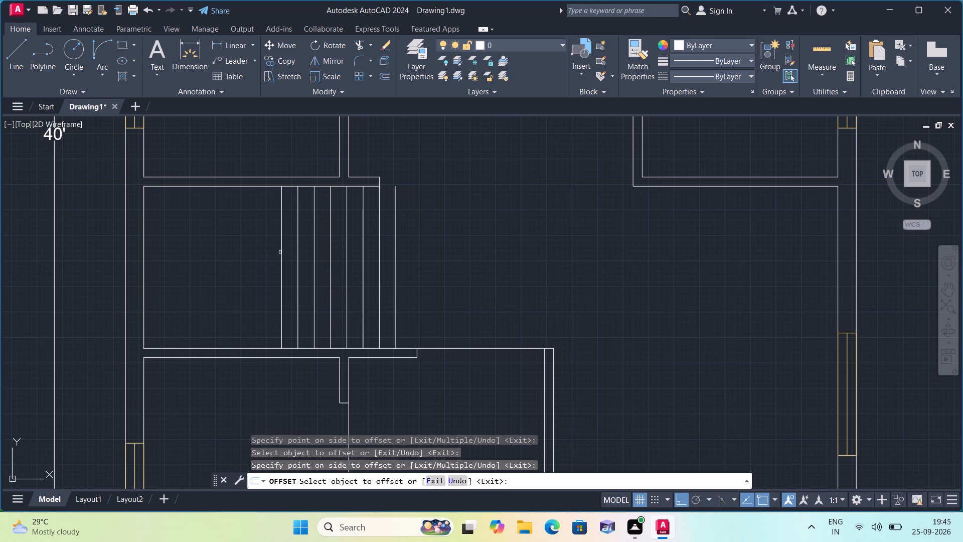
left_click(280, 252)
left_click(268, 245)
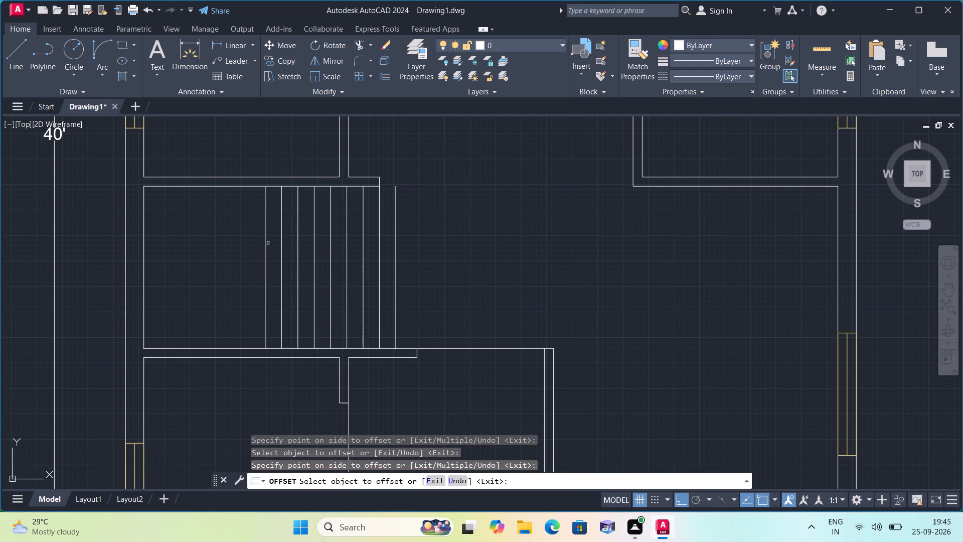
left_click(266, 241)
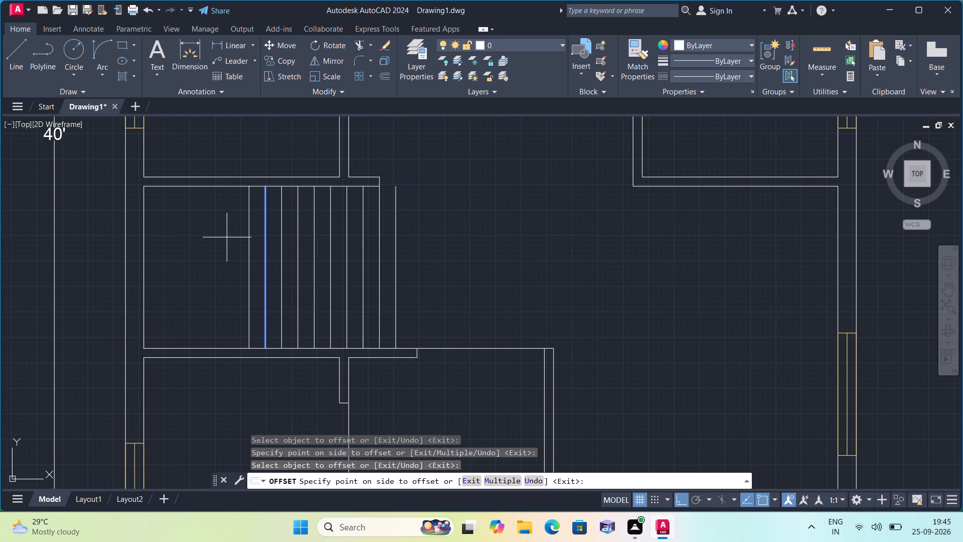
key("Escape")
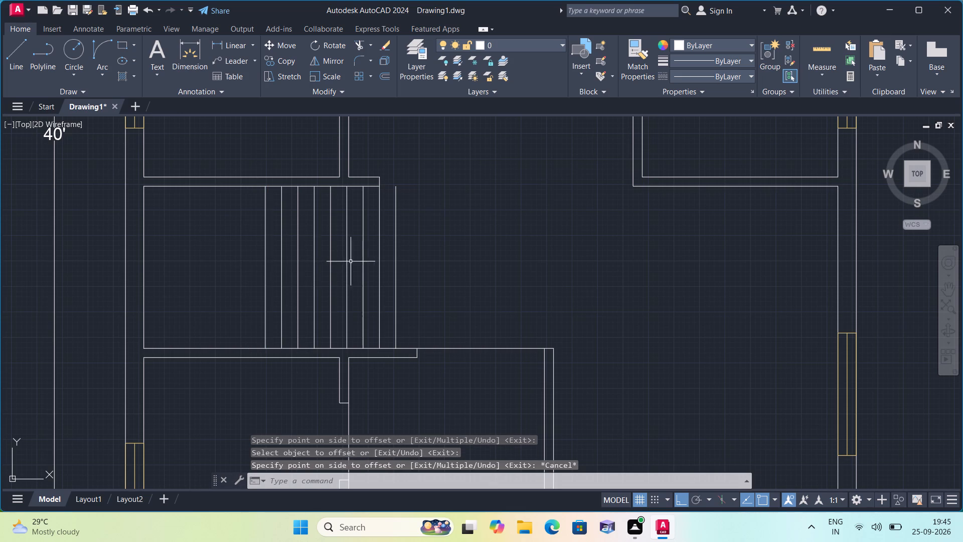
Delete the seven 8" offset lines west of the closing line and the one east of it, keeping the closing line.
left_click_drag(371, 265, 361, 262)
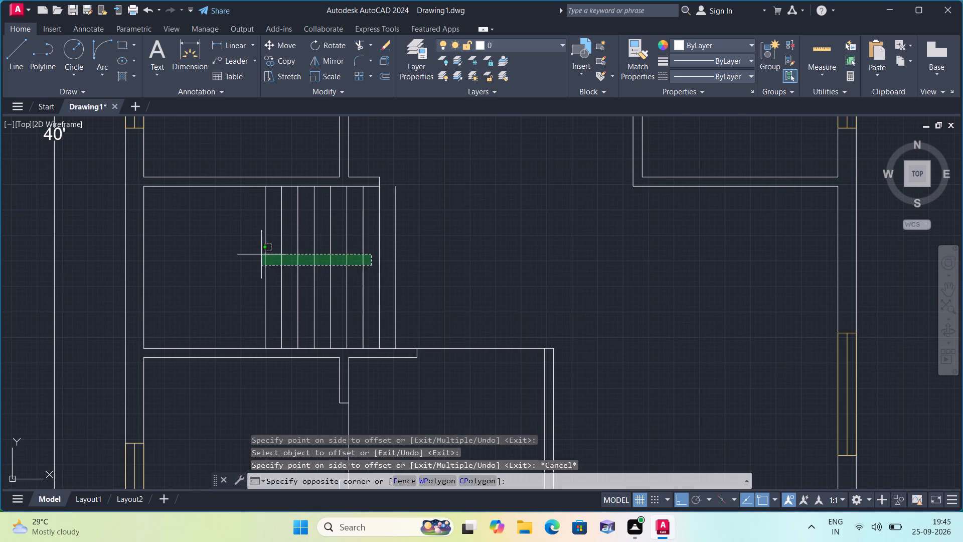
left_click(247, 254)
key("Delete")
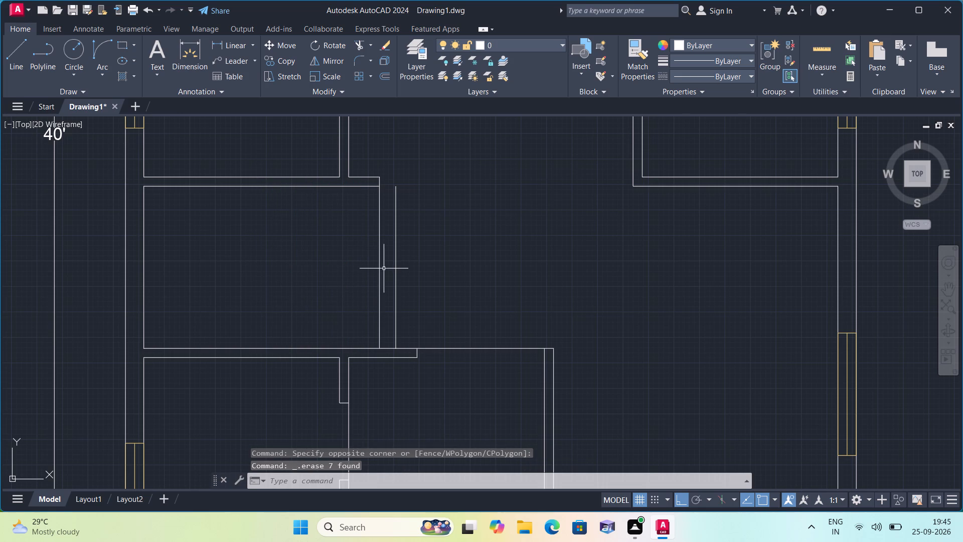
left_click(393, 268)
left_click(402, 269)
left_click(401, 268)
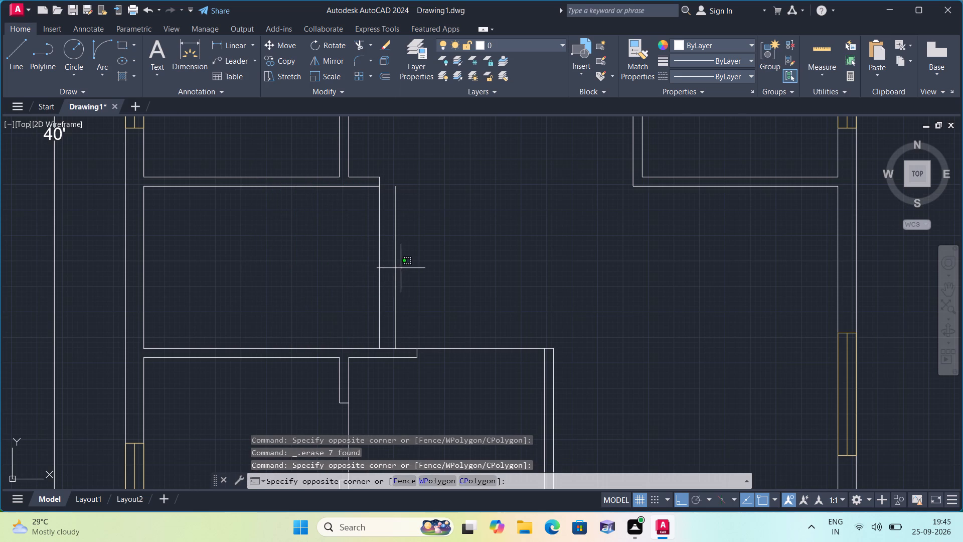
left_click(391, 258)
key("Delete")
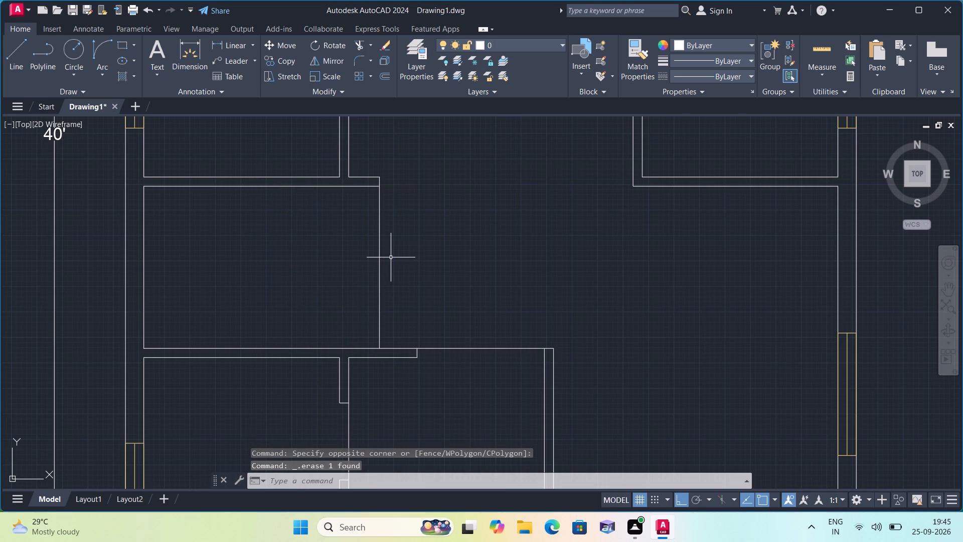
Offset the vertical closing line in the west middle area by 9" to the east.
type("offset 9\"")
key("space")
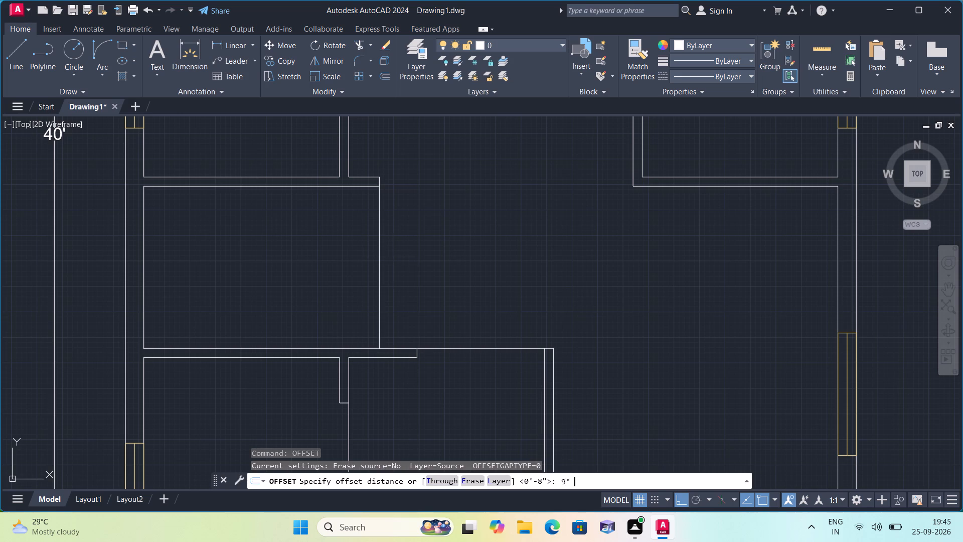
left_click(380, 238)
left_click(451, 260)
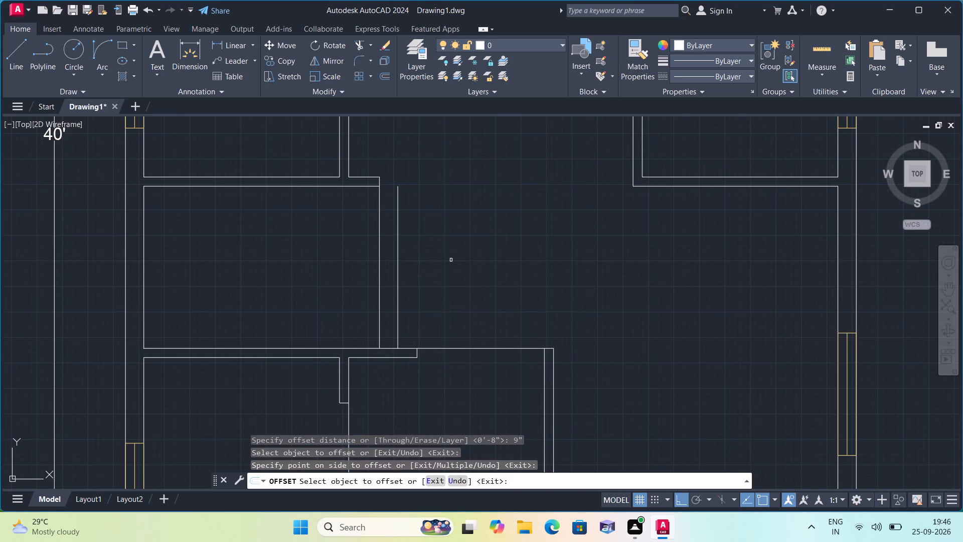
Offset the closing line westward at 9" spacing, each new line from the previous one, to make nine more stair lines.
left_click(379, 236)
left_click(291, 245)
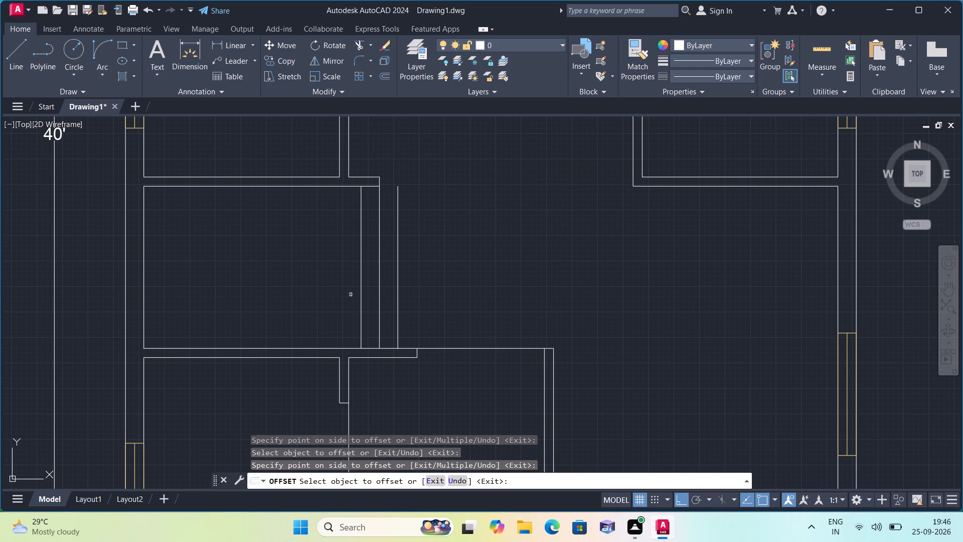
left_click(361, 303)
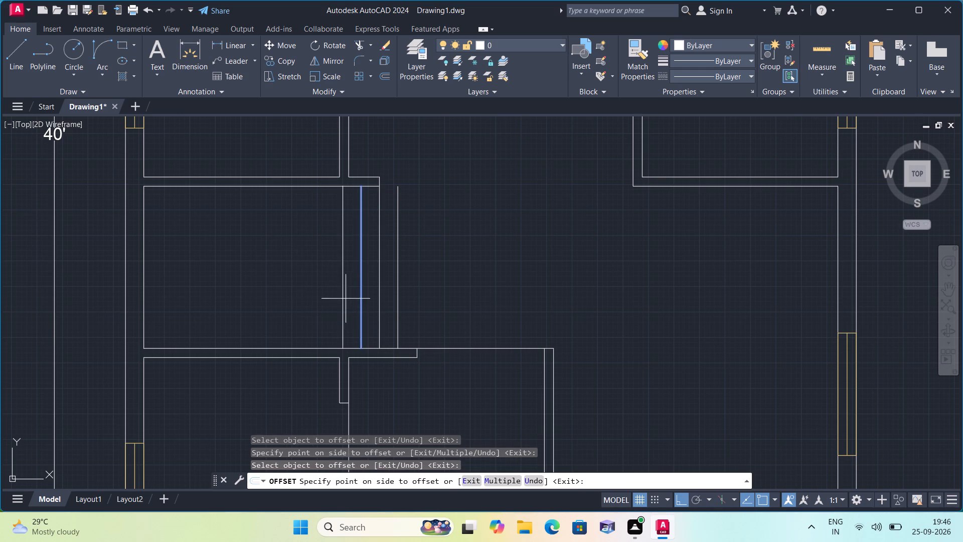
left_click(334, 298)
left_click(343, 304)
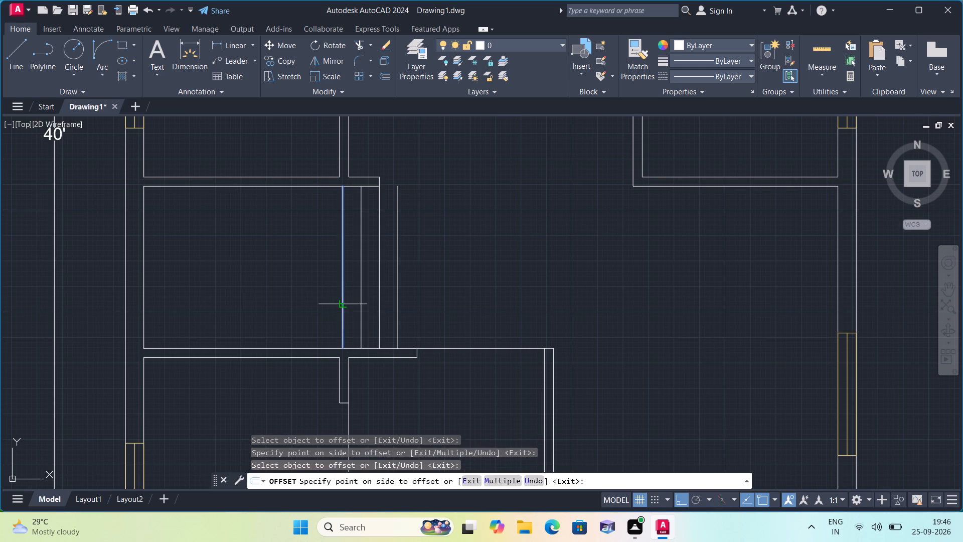
left_click(320, 292)
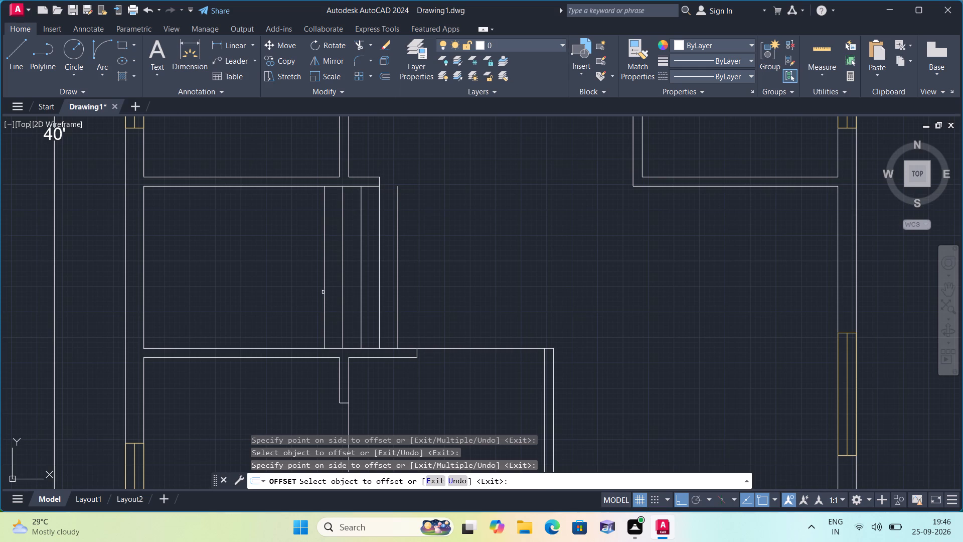
left_click(323, 292)
left_click(307, 283)
left_click(307, 283)
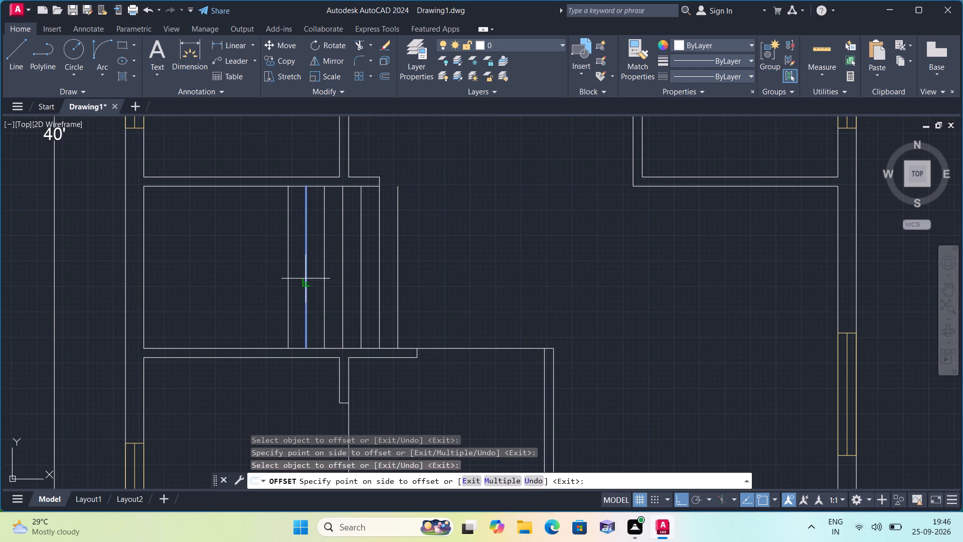
left_click(285, 266)
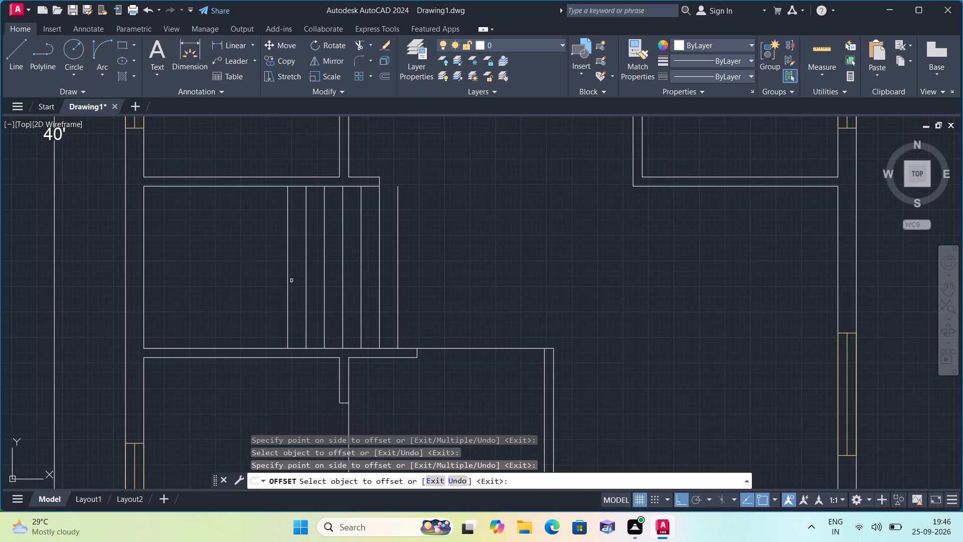
left_click(286, 274)
left_click(275, 272)
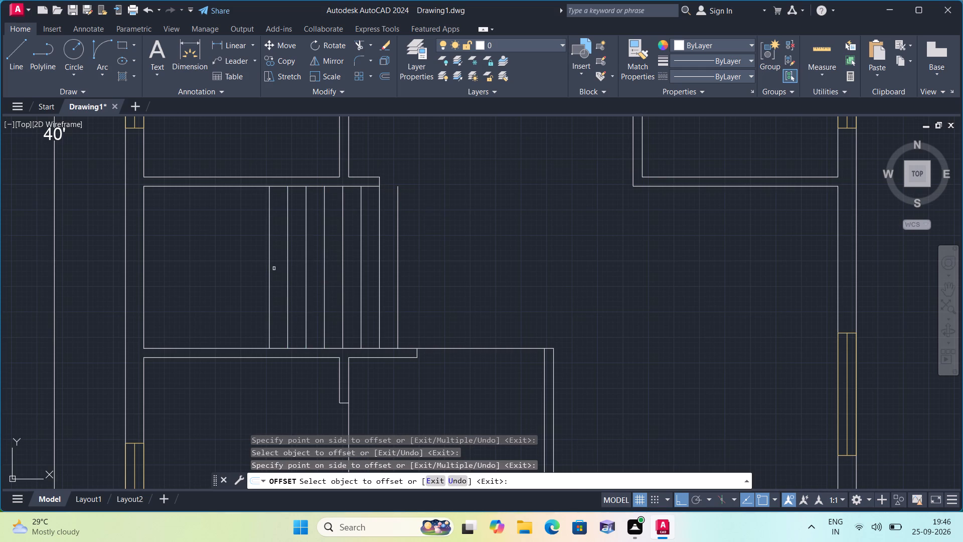
left_click(270, 262)
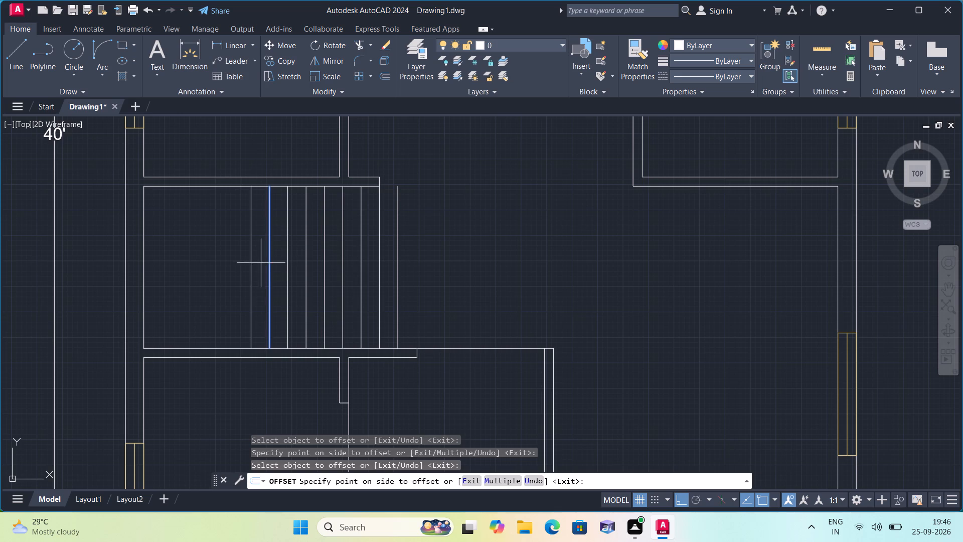
left_click(215, 265)
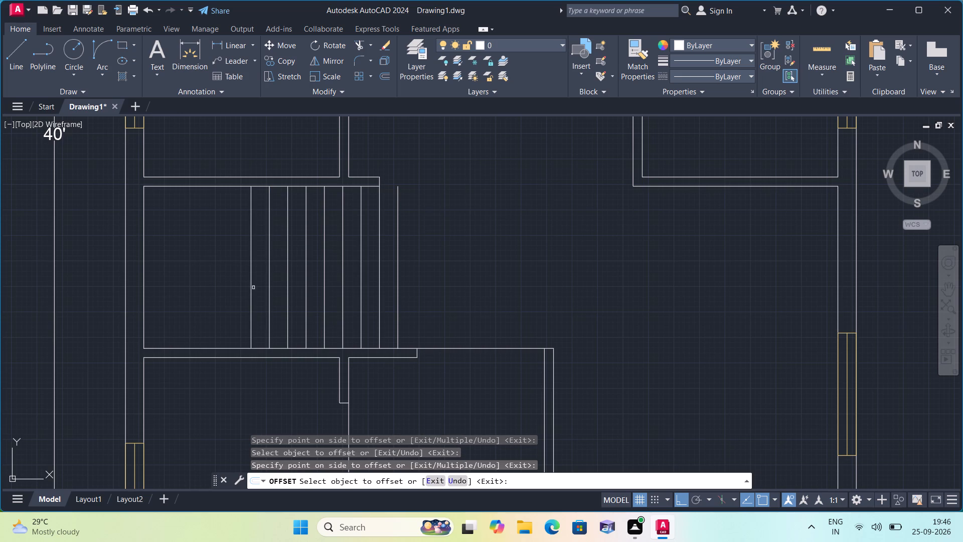
left_click(253, 287)
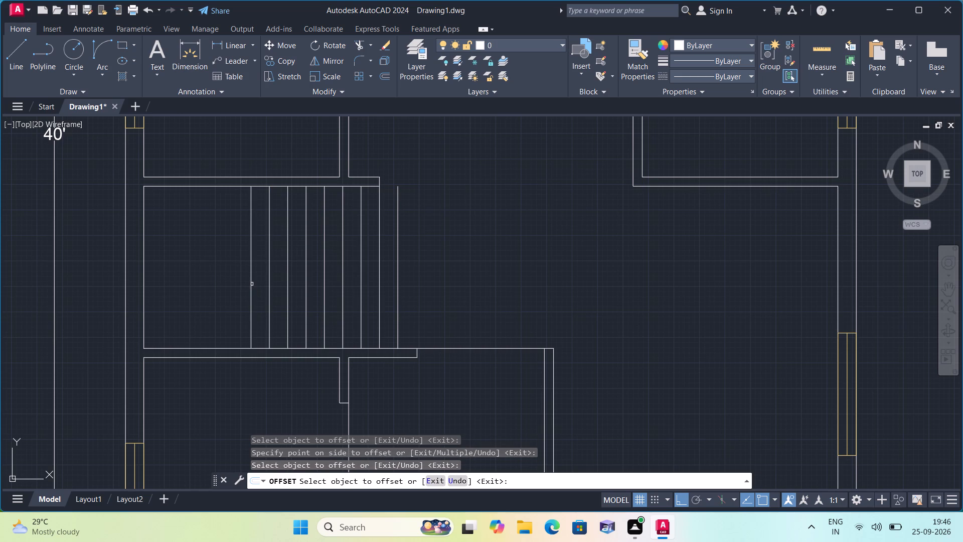
left_click(252, 284)
left_click(207, 275)
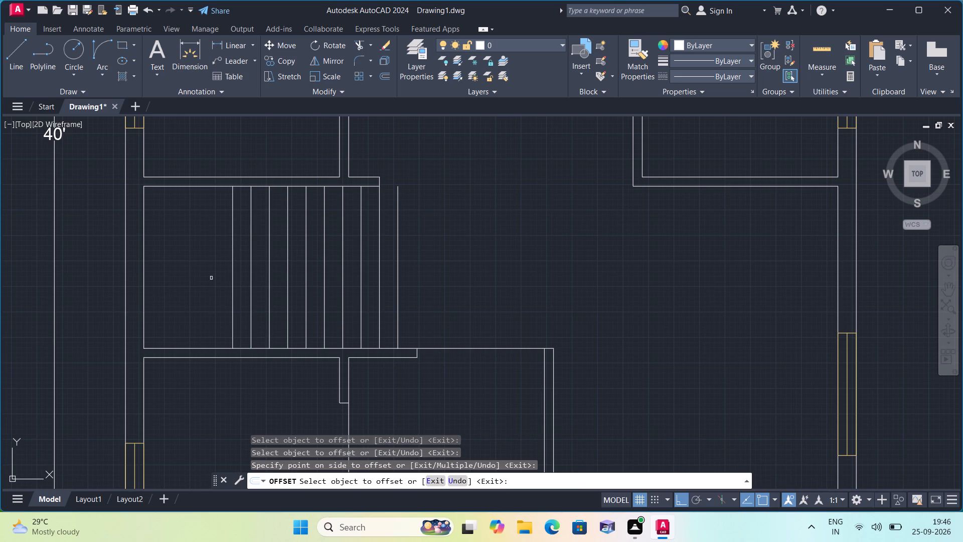
left_click(232, 295)
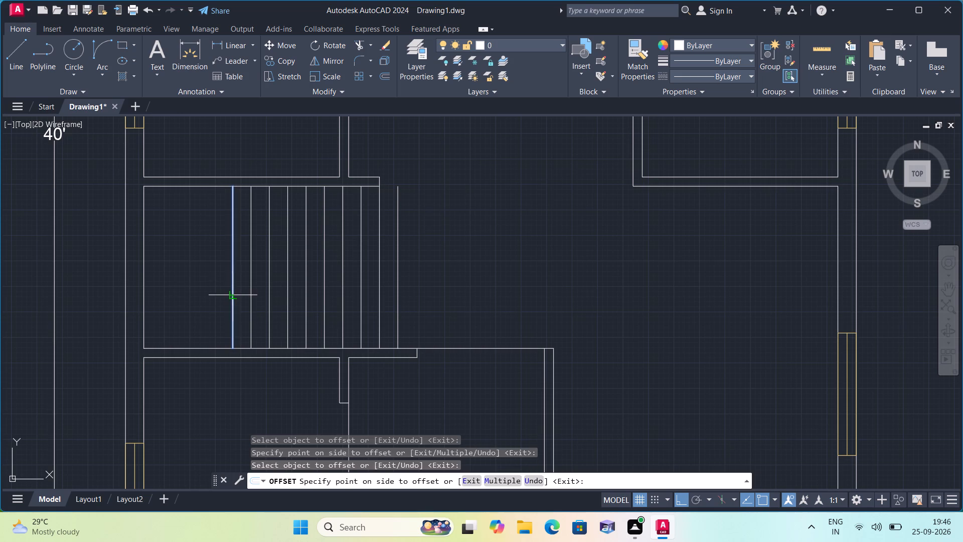
left_click(158, 287)
scroll(170, 319, "down", 2)
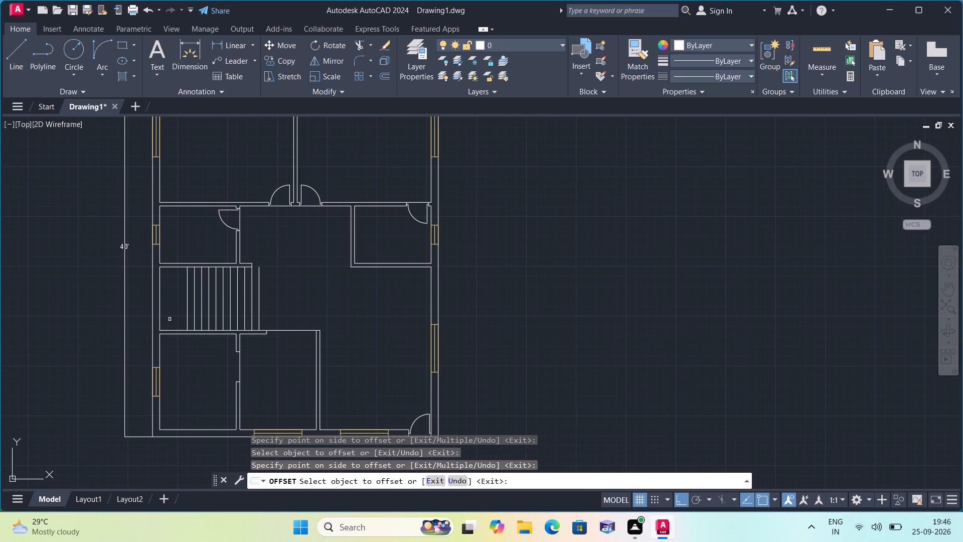
key("Escape")
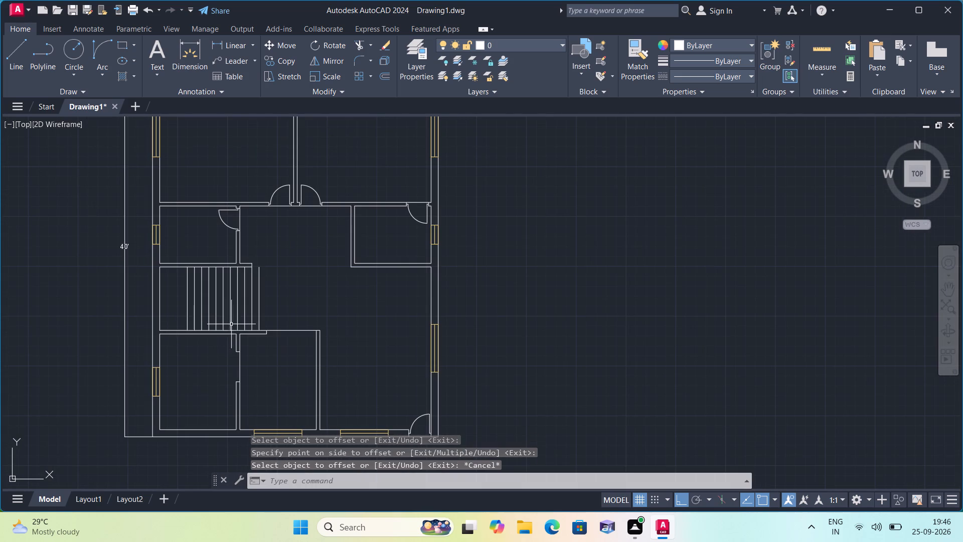
Draw a horizontal line across the middle of the stair lines, from the westernmost stair line to the easternmost one.
scroll(196, 318, "up", 2)
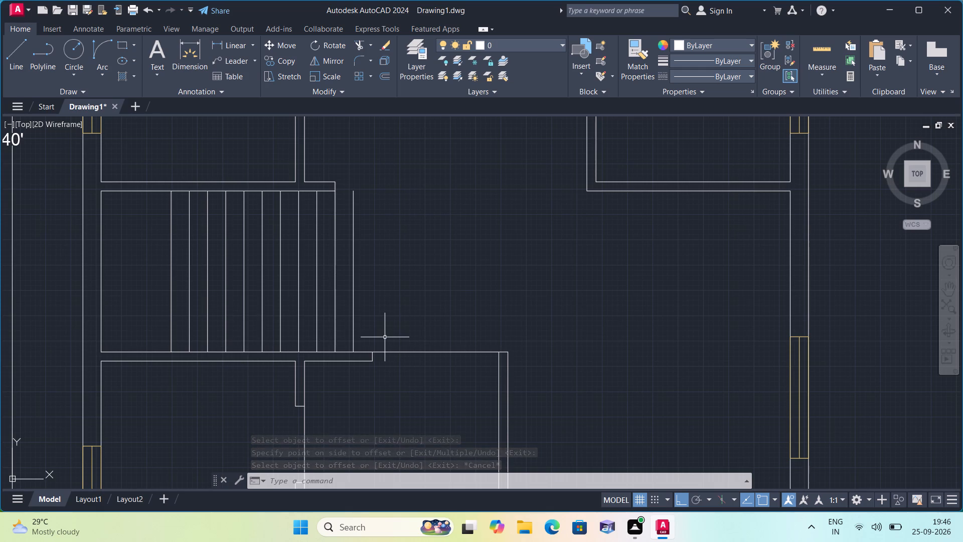
type("l")
key("space")
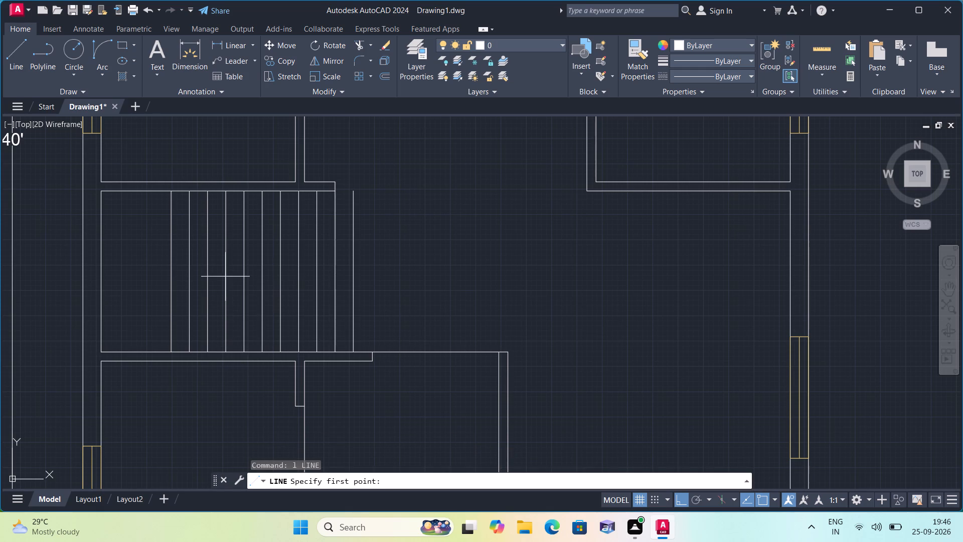
left_click(172, 269)
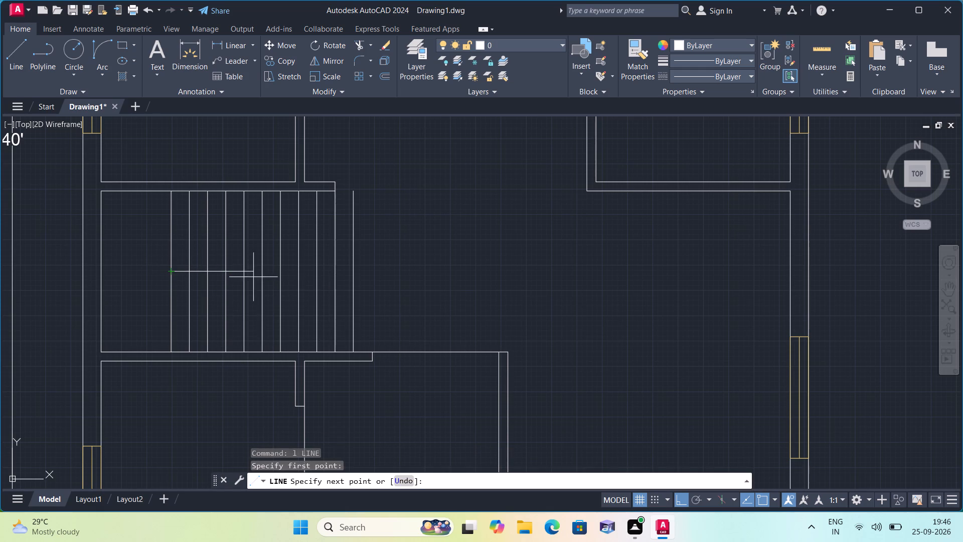
left_click(357, 273)
key("space")
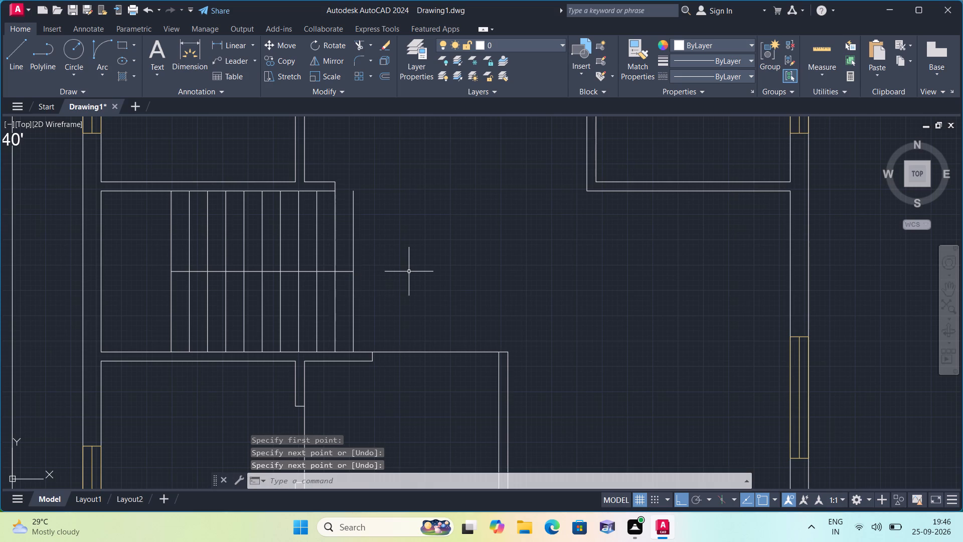
Offset the horizontal line across the stairs by 2" to the north and 2" to the south.
type("offset")
key("space")
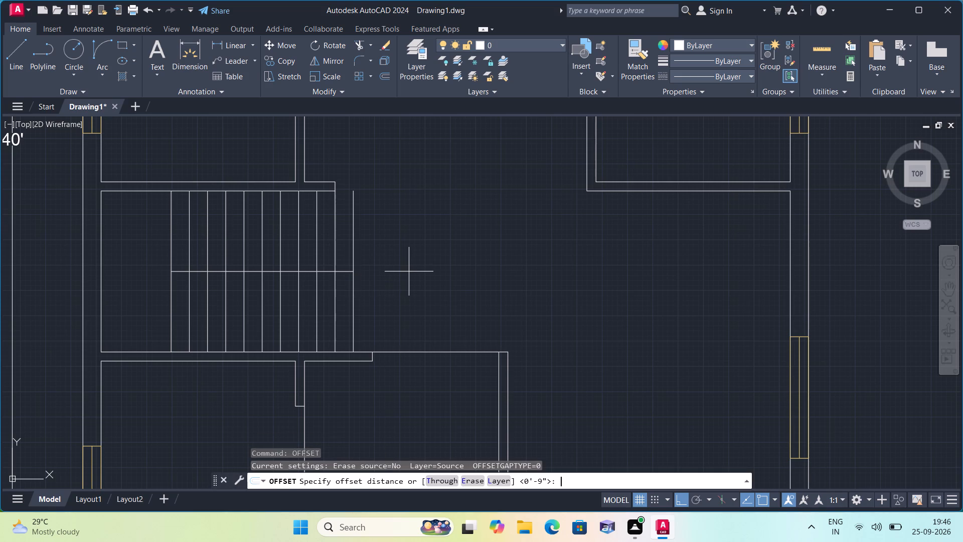
type("2\"")
key("space")
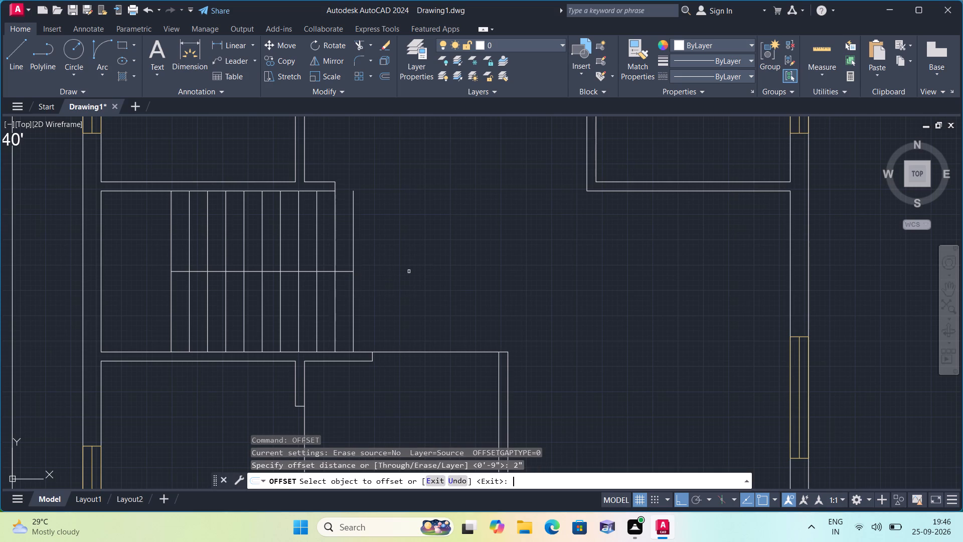
scroll(409, 272, "up", 1)
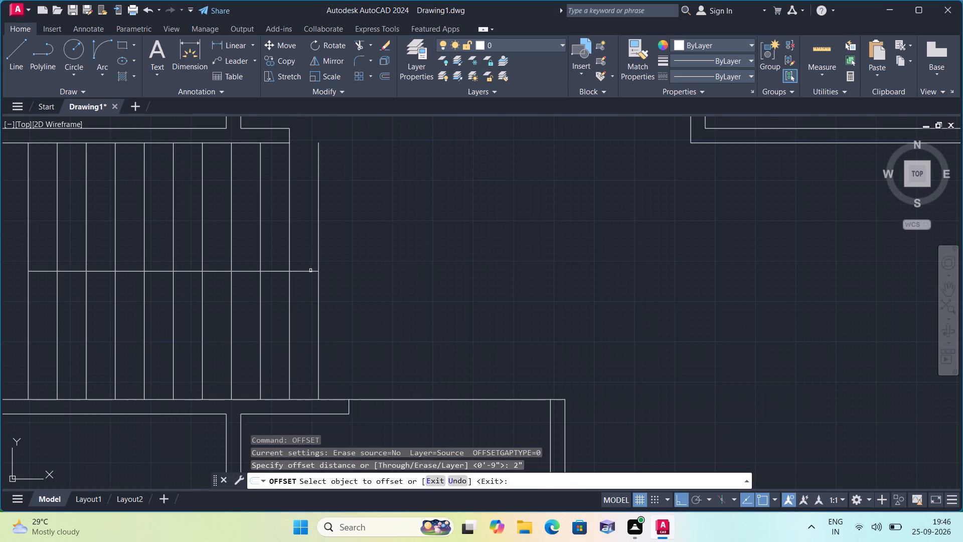
left_click(310, 270)
left_click(305, 248)
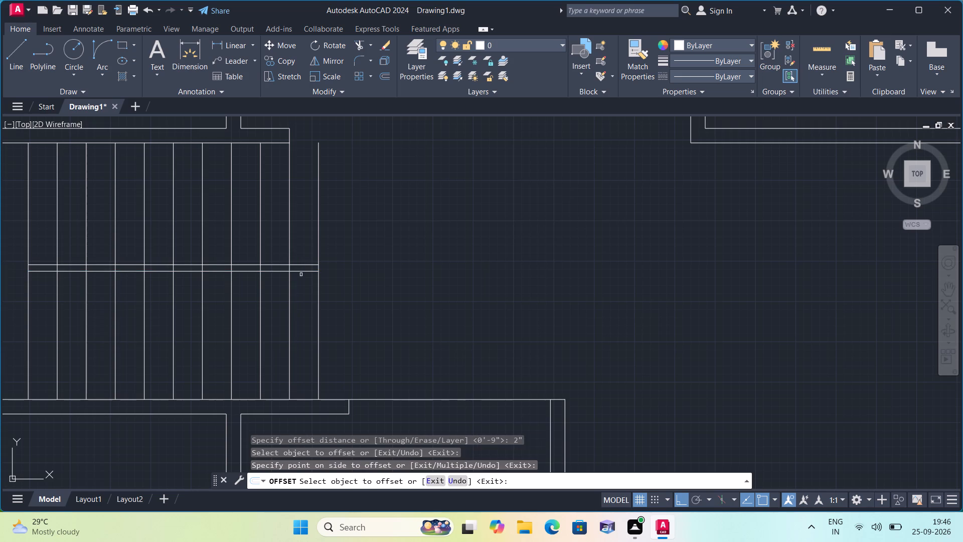
left_click(302, 273)
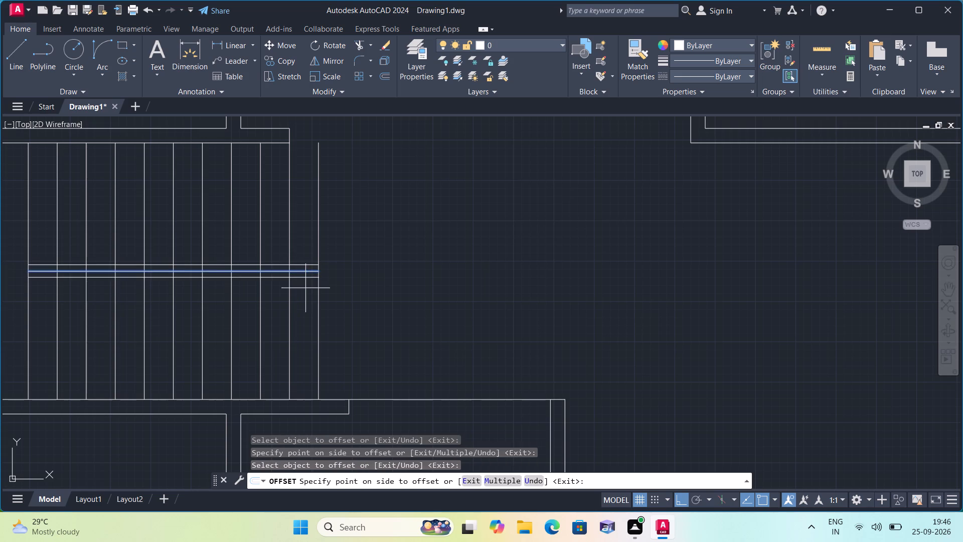
left_click(305, 298)
scroll(305, 298, "down", 1)
key("space")
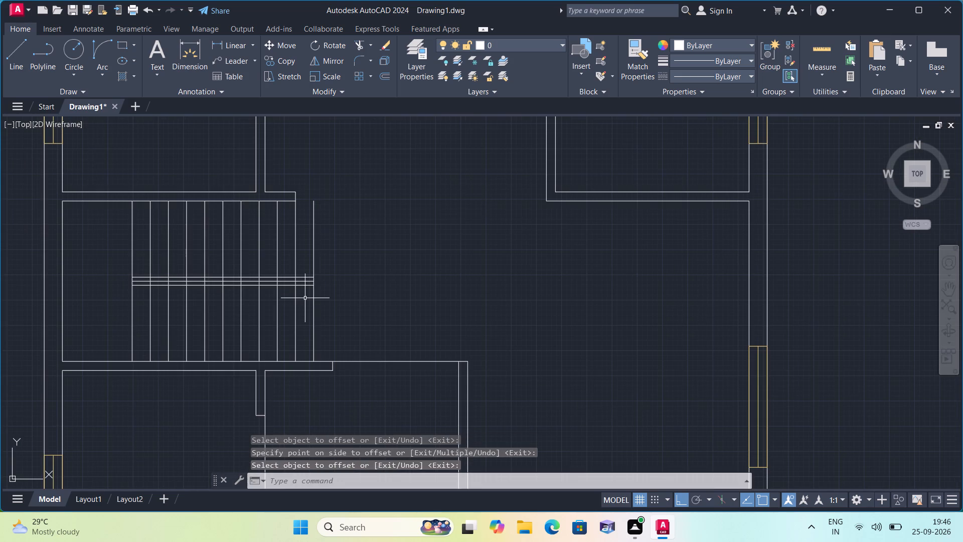
Trim off the part of the easternmost stair line north of the horizontal divider lines.
type("trim")
key("space")
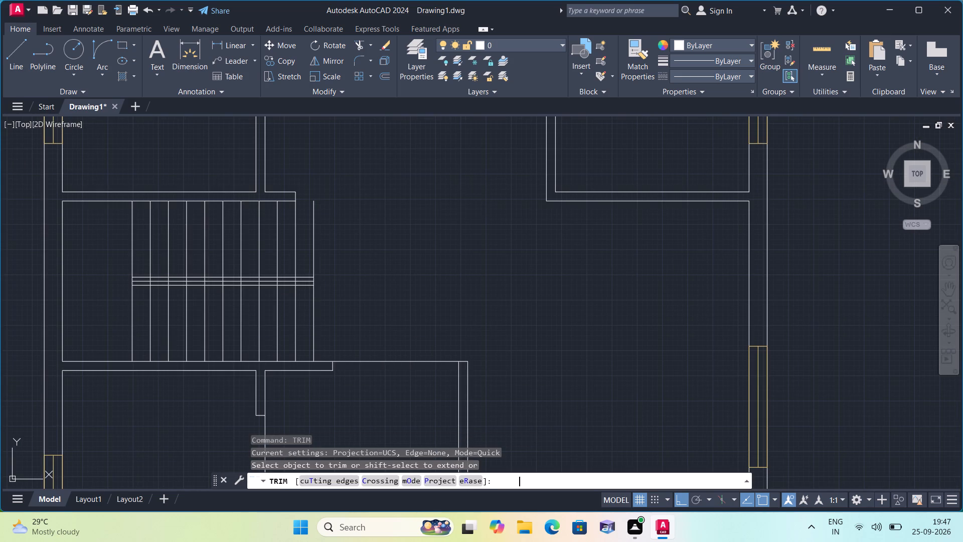
left_click(314, 251)
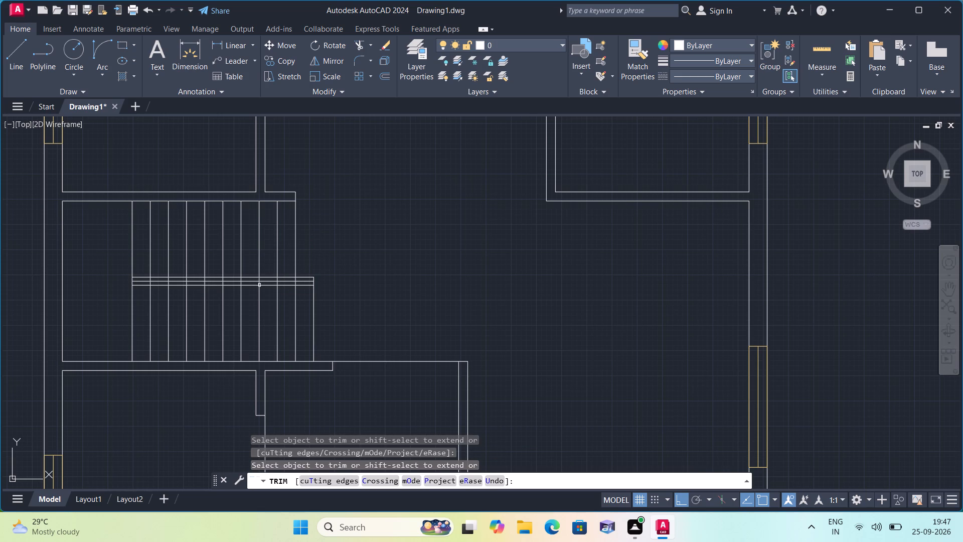
Trim the centre line and the stair line pieces between the two offset divider lines in the eastern half of the staircase.
scroll(259, 287, "up", 2)
left_click(316, 276)
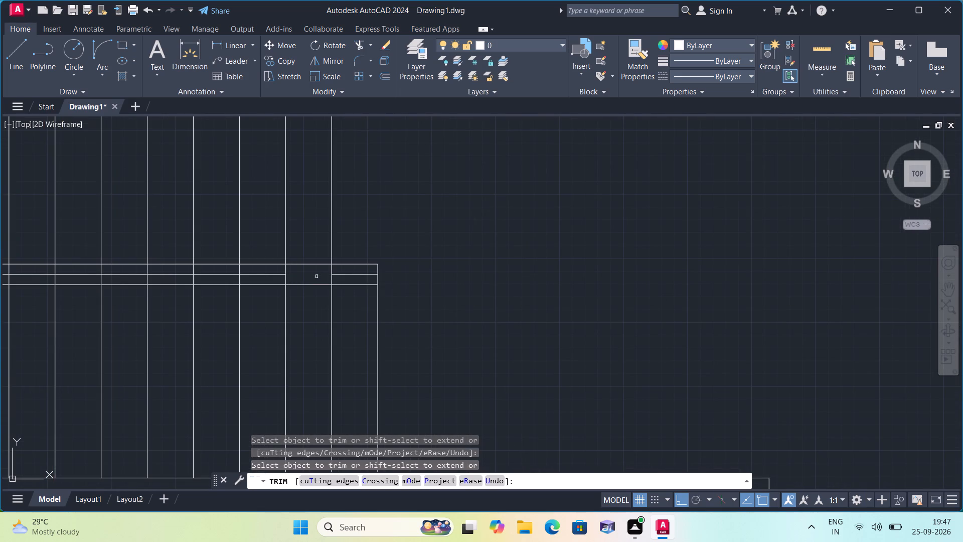
left_click(328, 277)
left_click(346, 275)
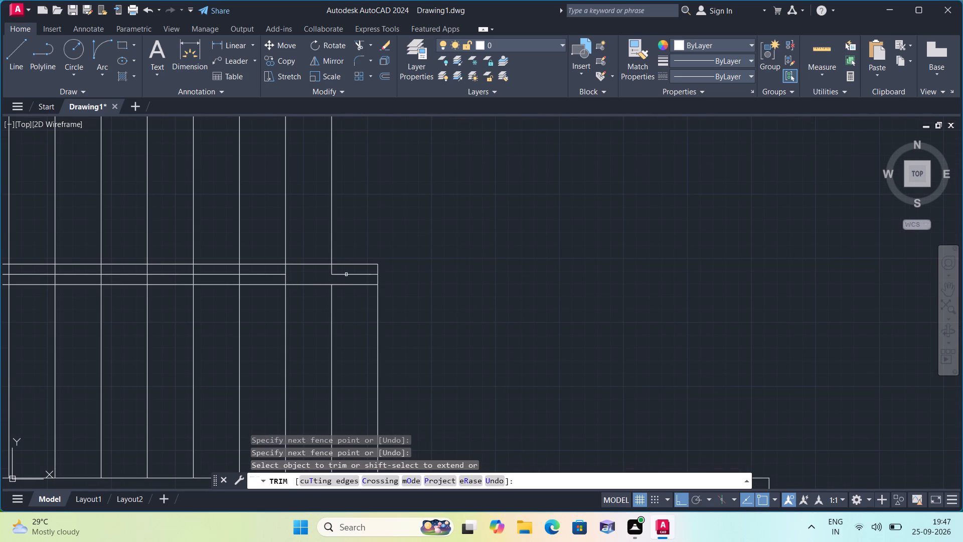
left_click(346, 275)
left_click(340, 270)
left_click(314, 270)
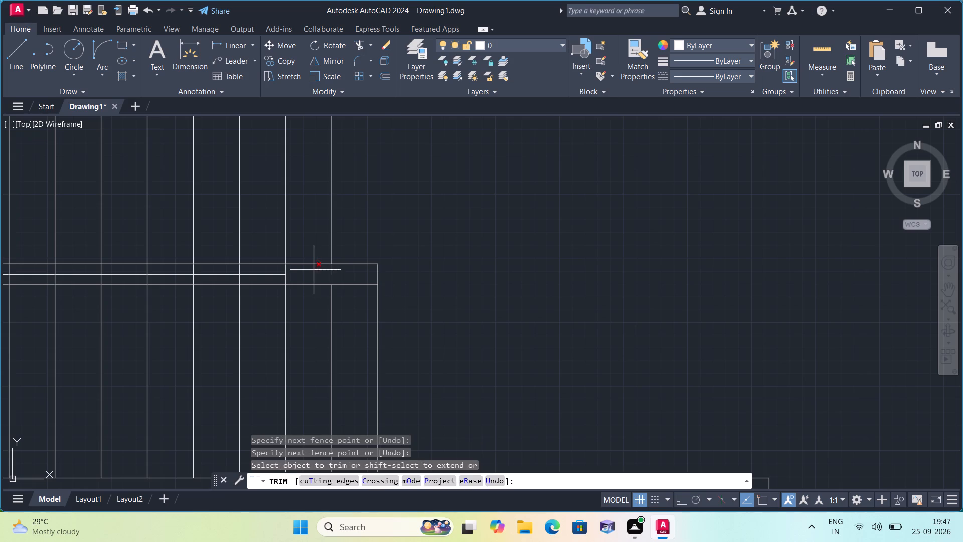
left_click(314, 270)
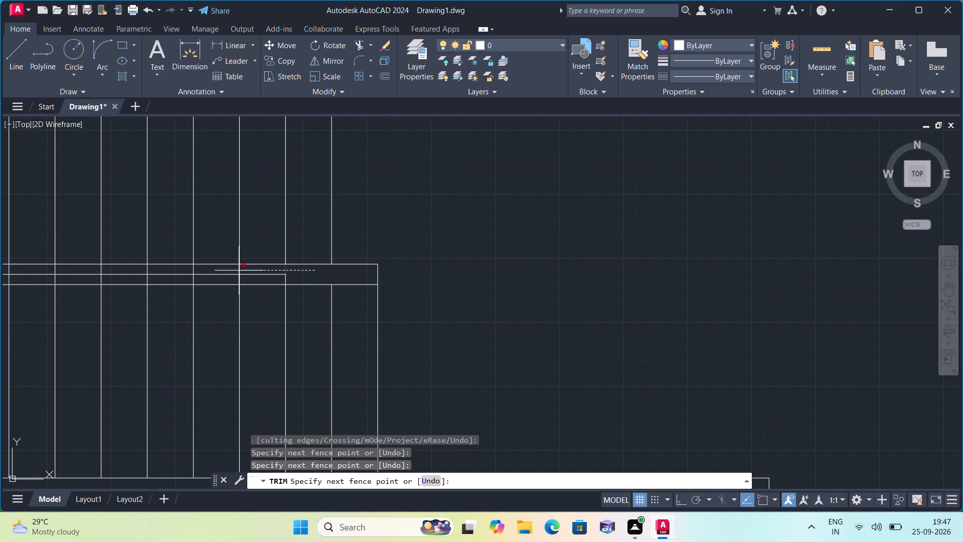
left_click(134, 271)
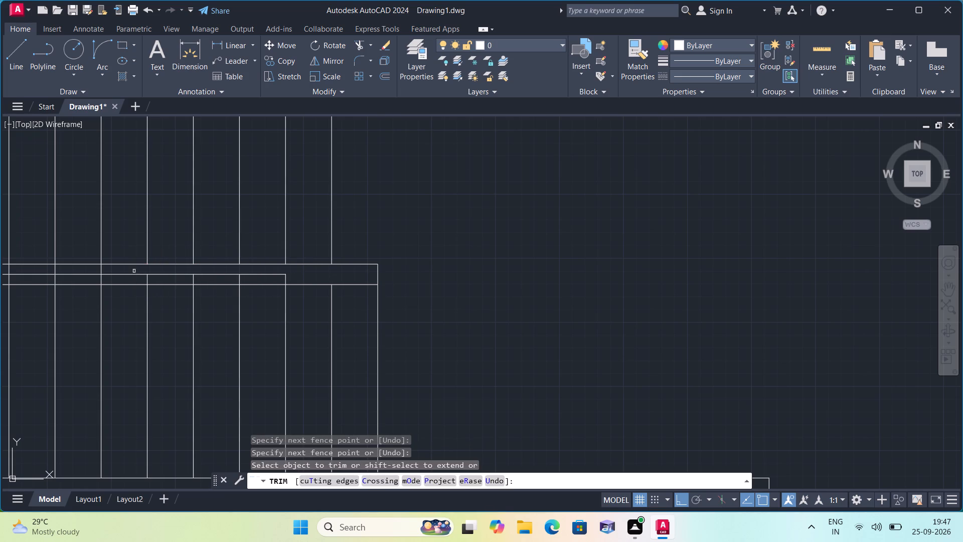
scroll(146, 276, "up", 1)
left_click(168, 276)
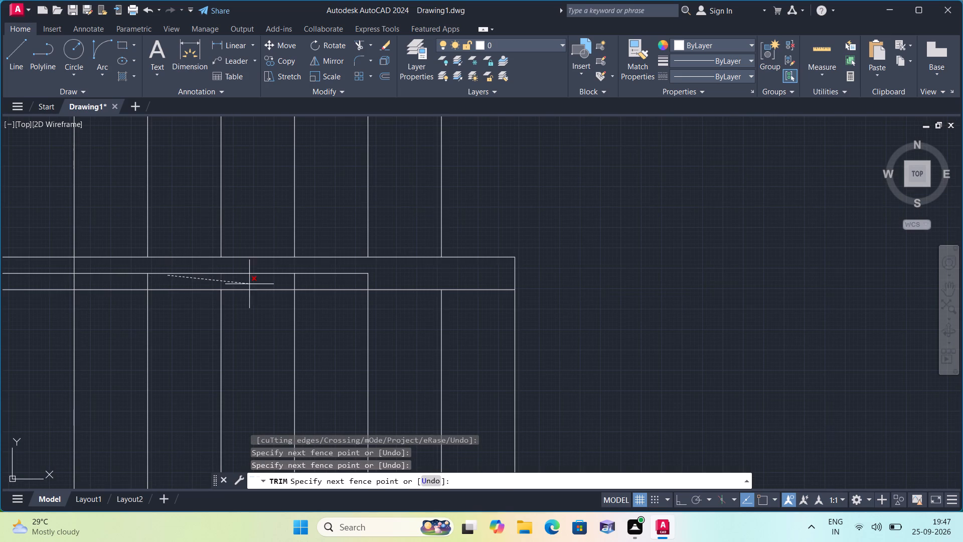
left_click(376, 281)
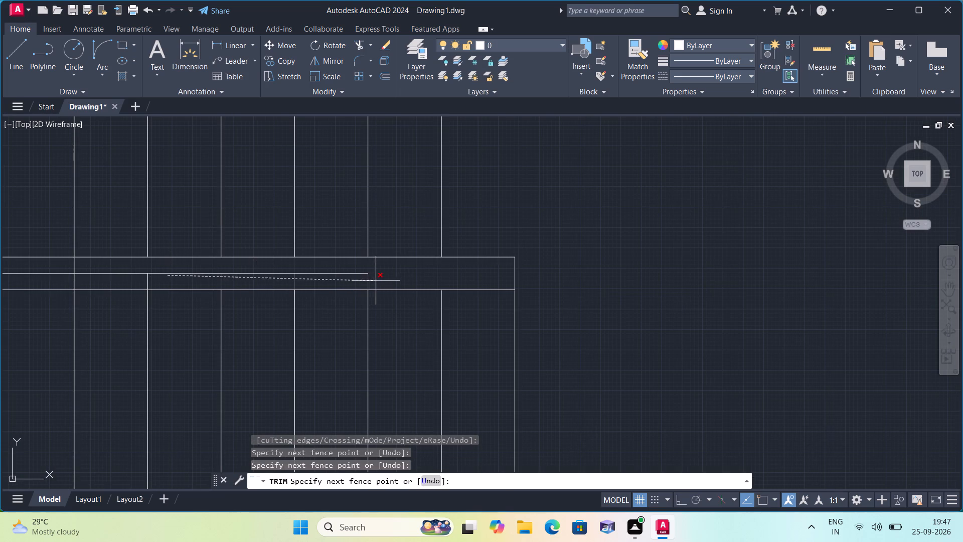
left_click(356, 274)
scroll(356, 274, "down", 2)
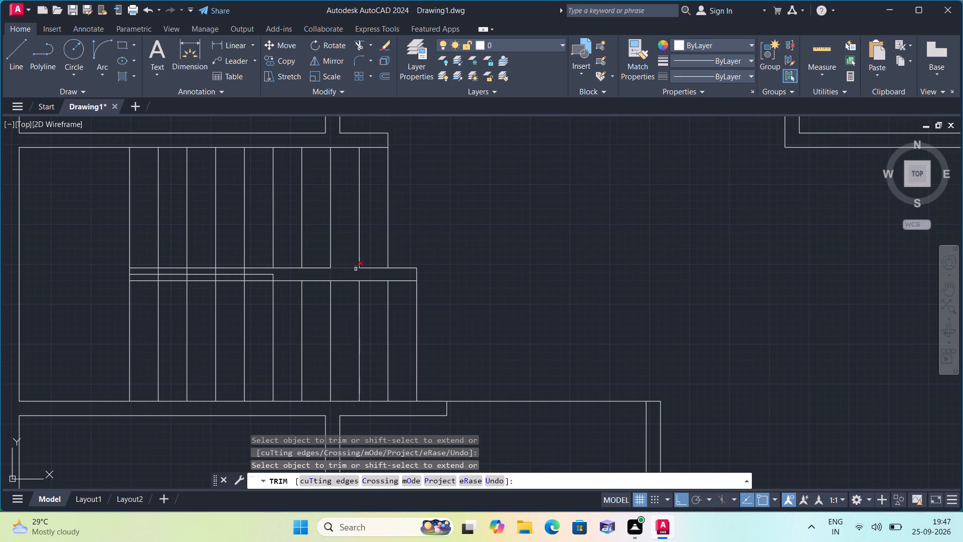
Trim the remaining stair line pieces and centre line between the two divider lines in the western half of the staircase.
middle_click_drag(427, 251, 666, 221)
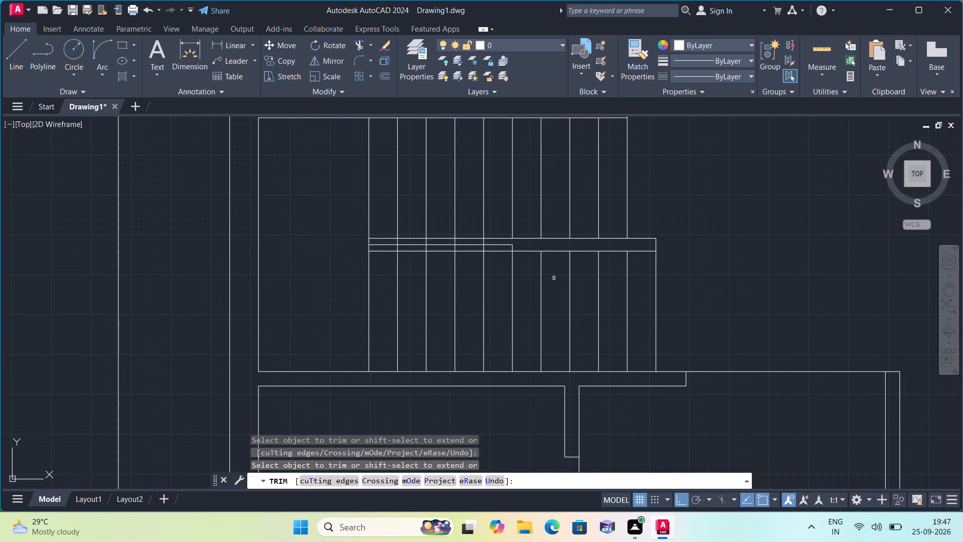
scroll(494, 246, "up", 2)
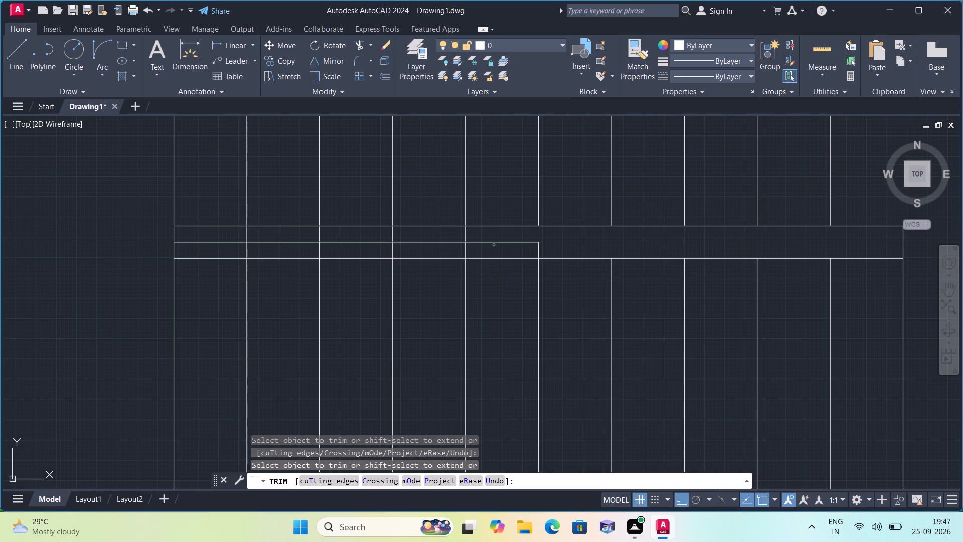
left_click(547, 252)
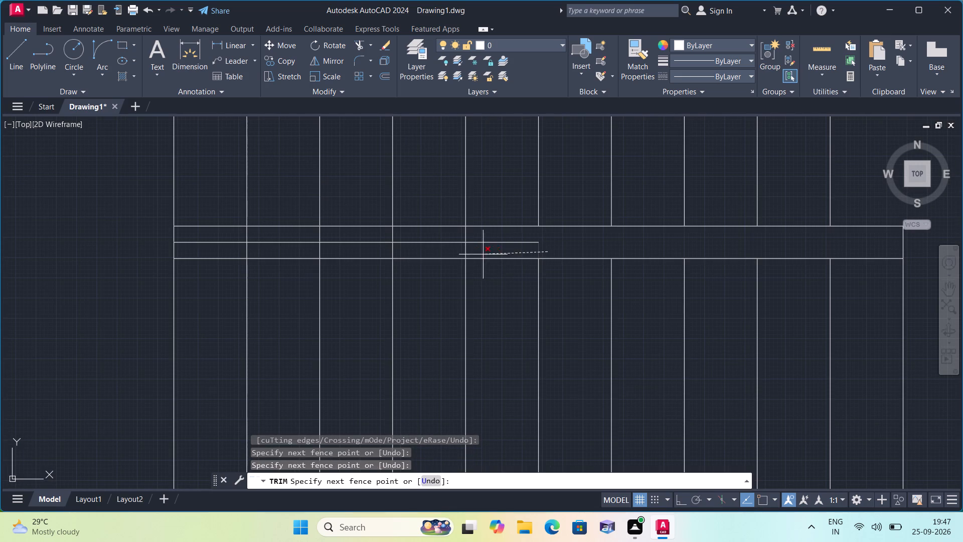
left_click(246, 252)
left_click(233, 240)
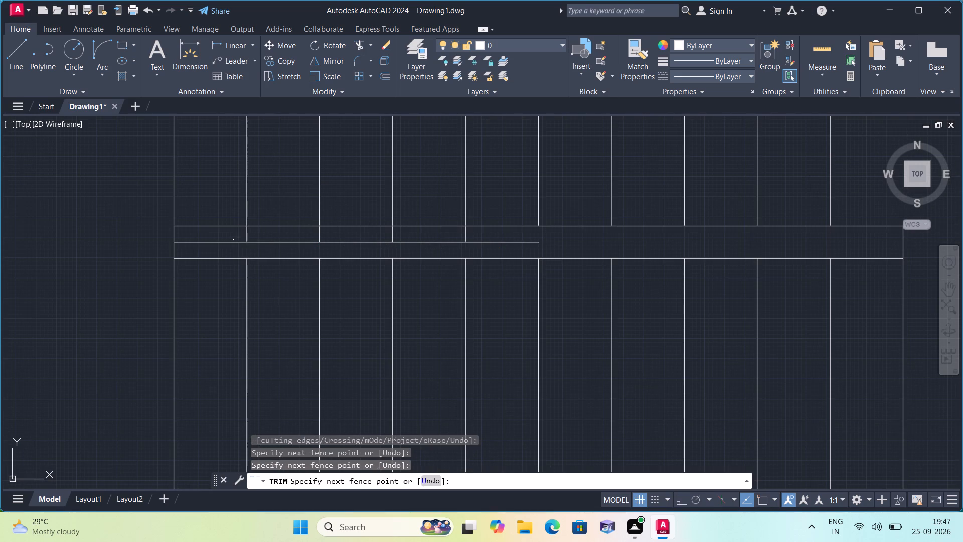
left_click(233, 240)
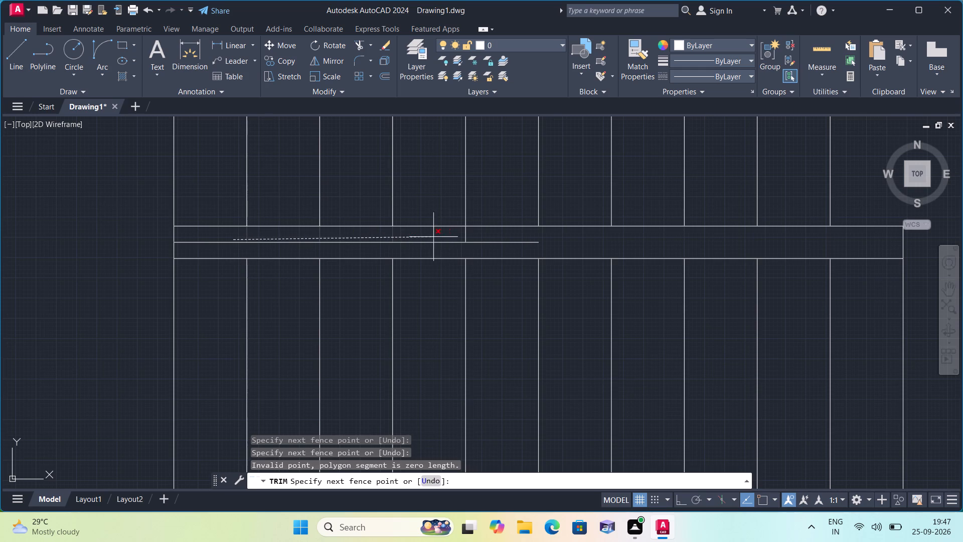
left_click(473, 238)
left_click(474, 245)
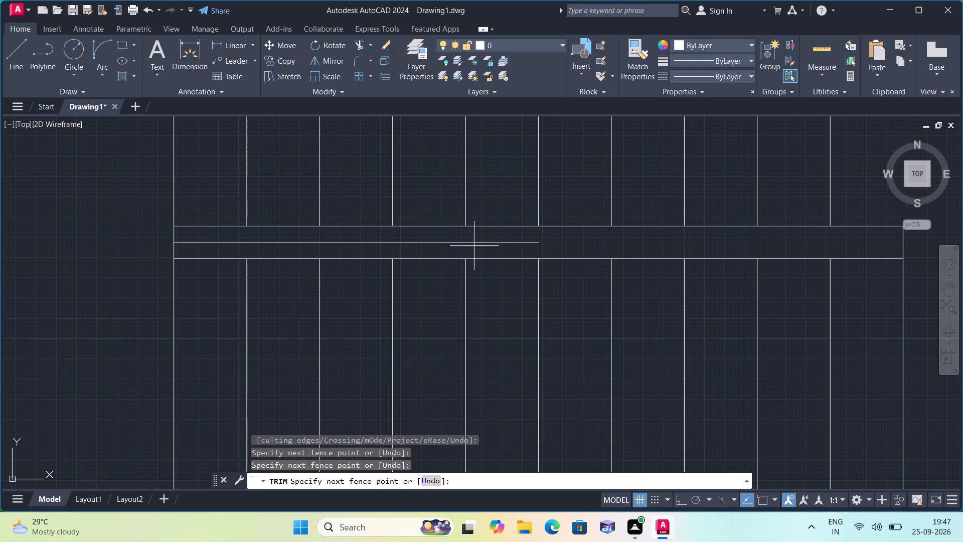
left_click(472, 242)
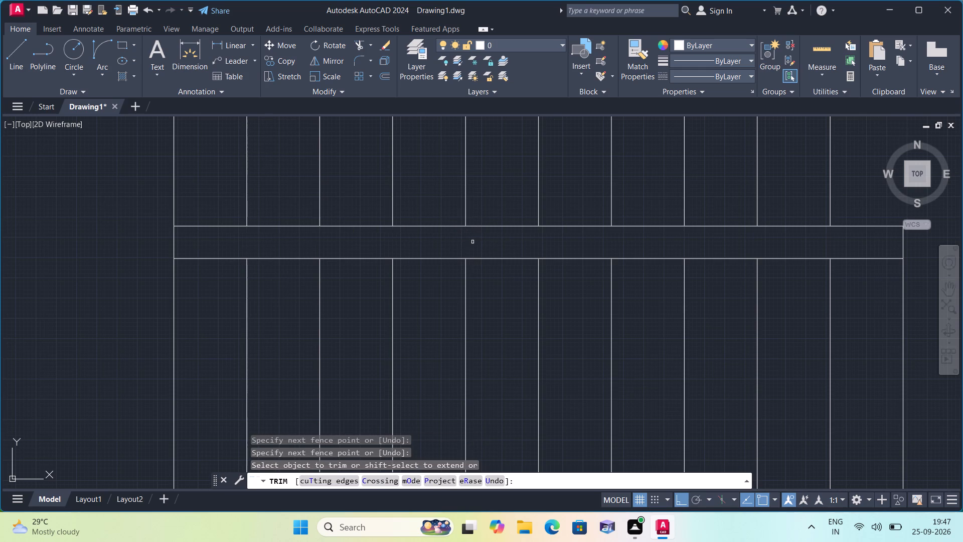
key("Escape")
Examine the overall floor plan and the staircase area.
scroll(471, 244, "down", 2)
middle_click_drag(442, 287, 384, 309)
scroll(384, 309, "down", 1)
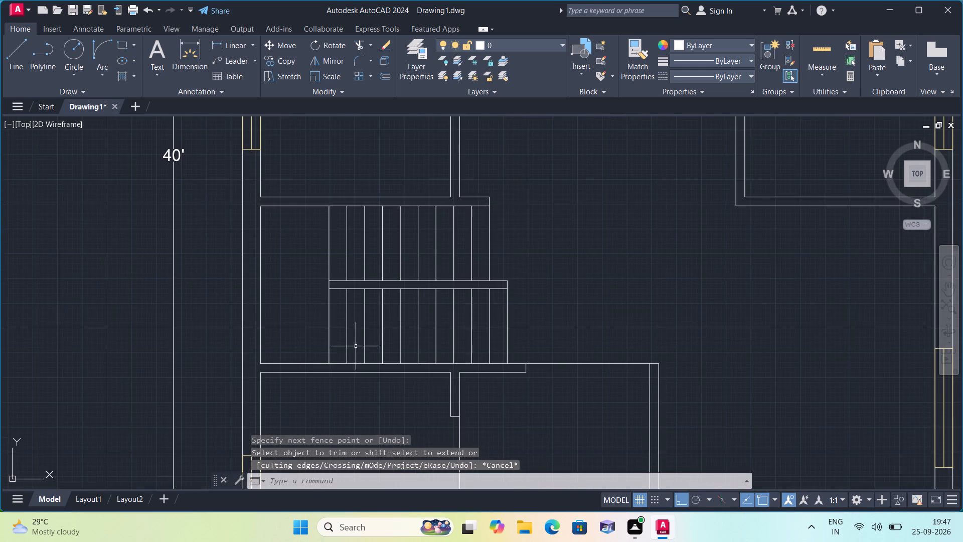
scroll(356, 346, "down", 2)
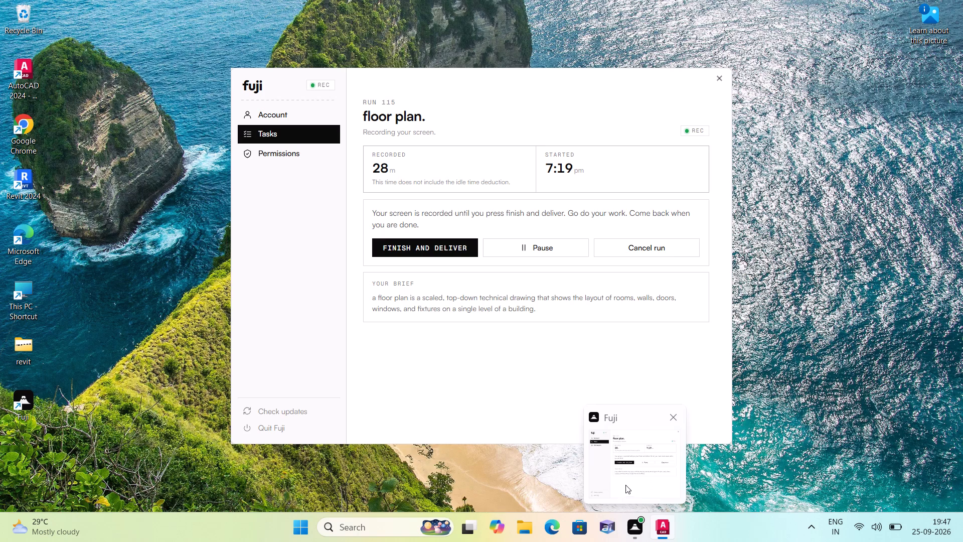
scroll(460, 364, "down", 2)
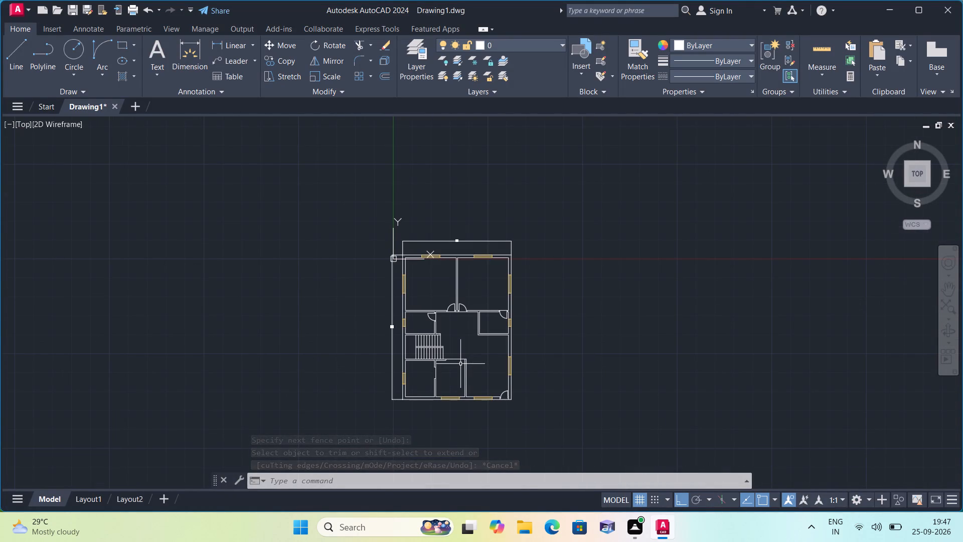
scroll(460, 364, "down", 1)
scroll(460, 364, "up", 2)
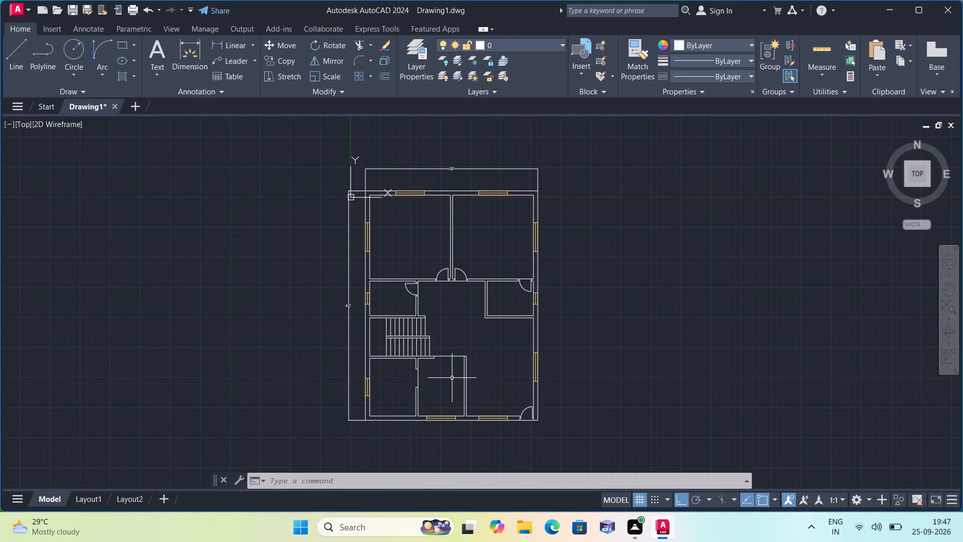
scroll(451, 378, "up", 3)
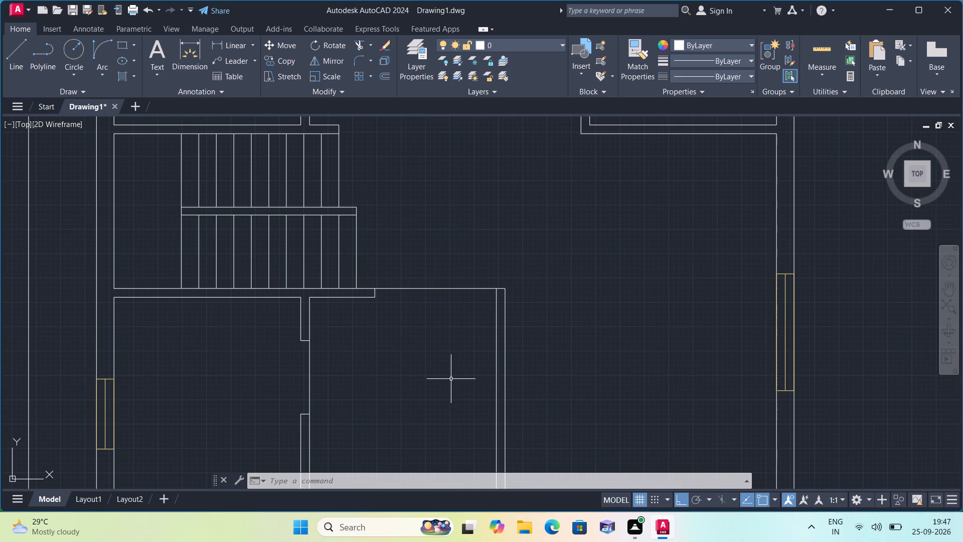
scroll(451, 379, "up", 1)
scroll(451, 379, "down", 2)
Draw a U-shaped direction line from east of the southern stair flight, around the western landing, to the middle of the northern flight.
middle_click_drag(437, 399, 426, 335)
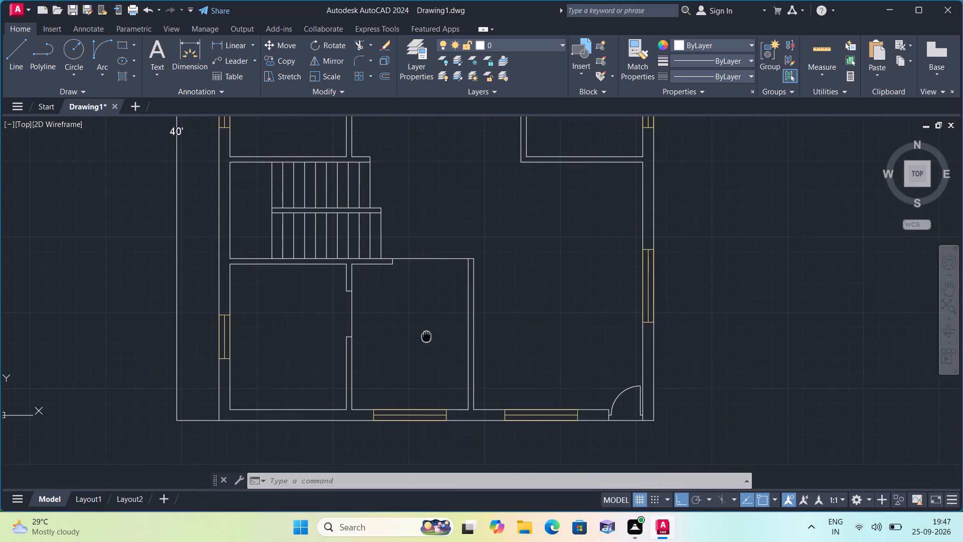
type("l")
key("space")
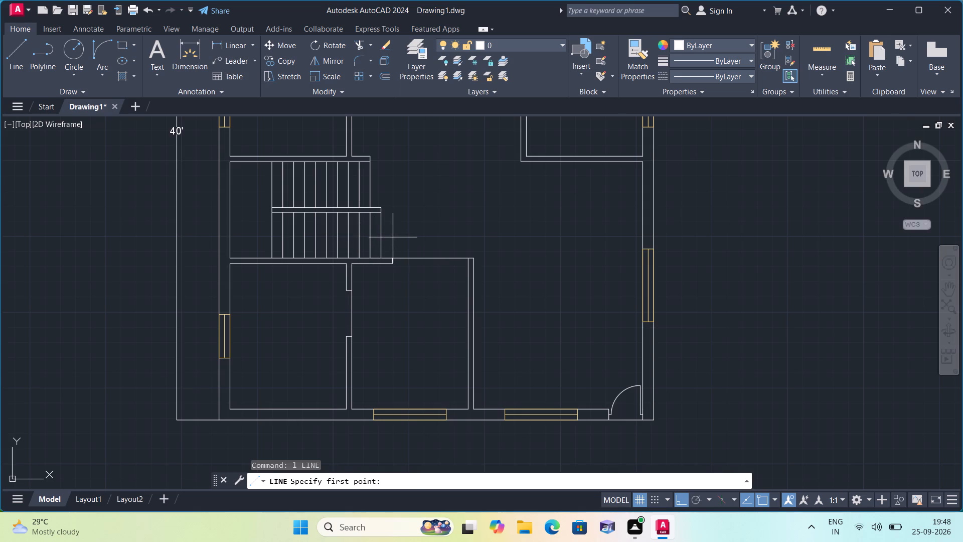
left_click(389, 238)
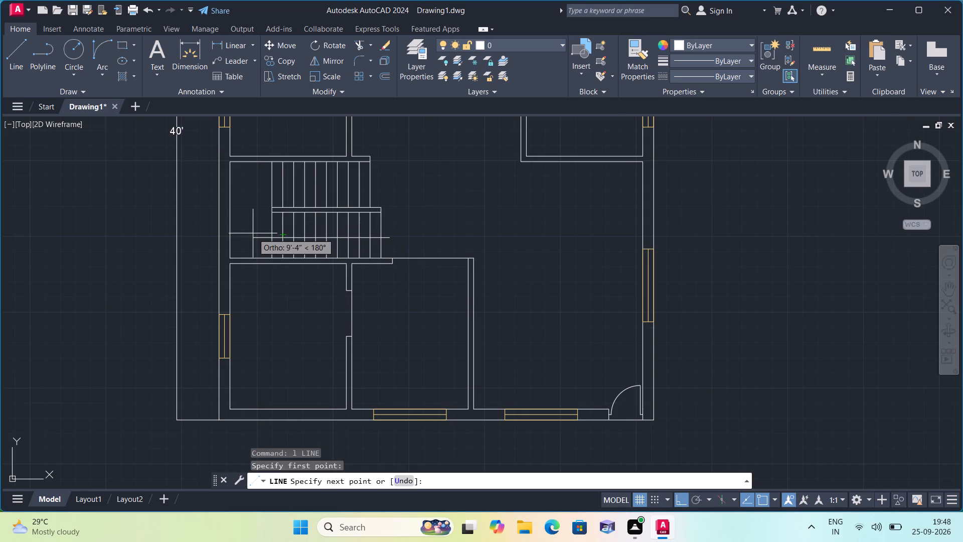
left_click(263, 229)
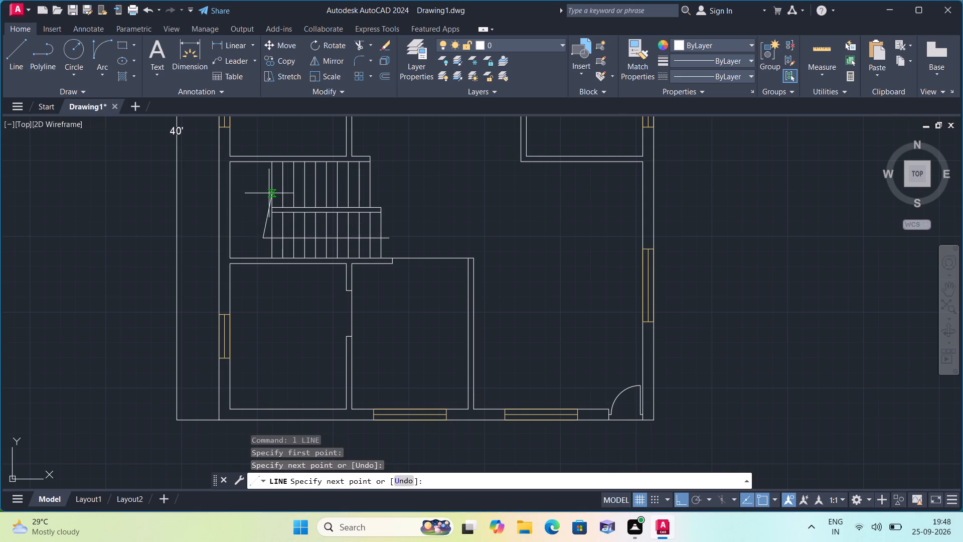
scroll(266, 188, "up", 1)
left_click(265, 188)
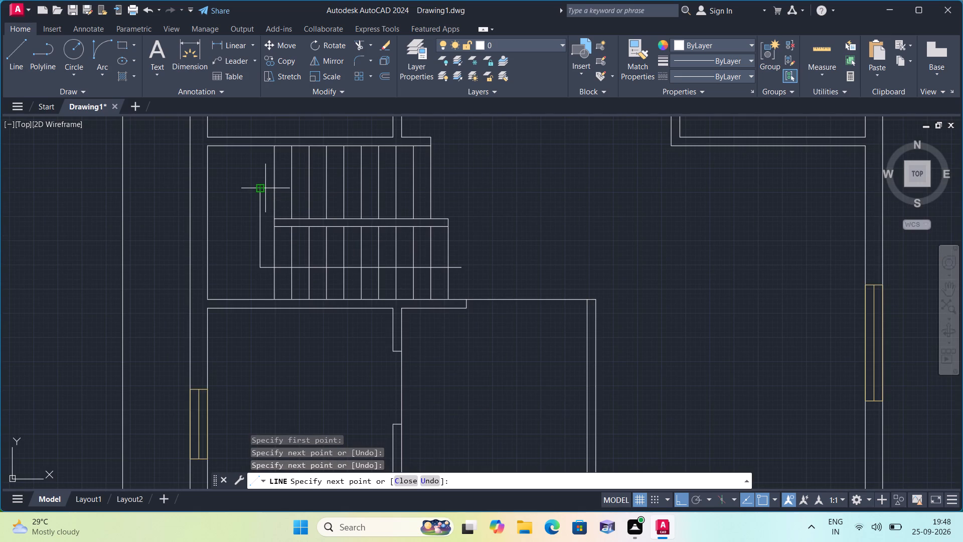
left_click(342, 186)
Draw the northern half of an arrowhead at the east end of the direction line, with Ortho off.
scroll(342, 186, "up", 1)
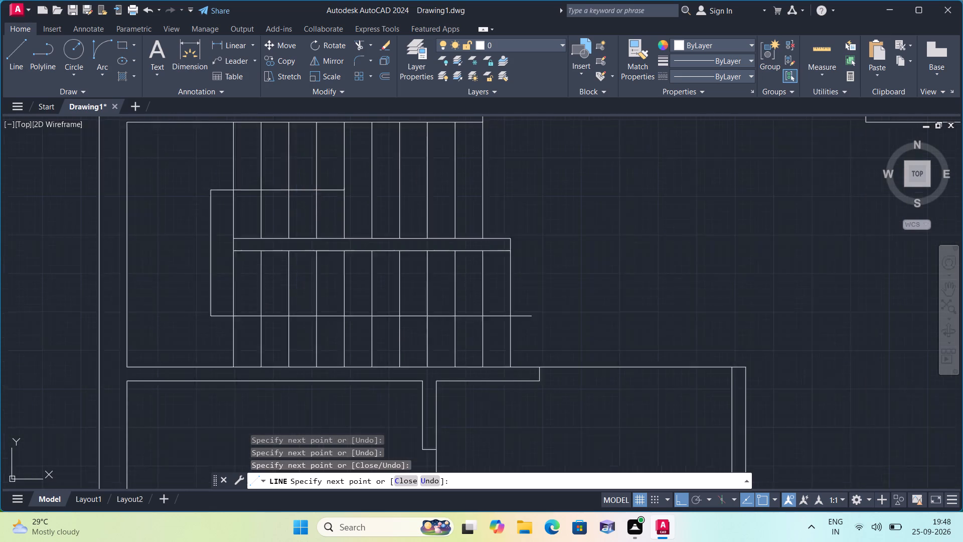
scroll(342, 186, "up", 2)
key("F8")
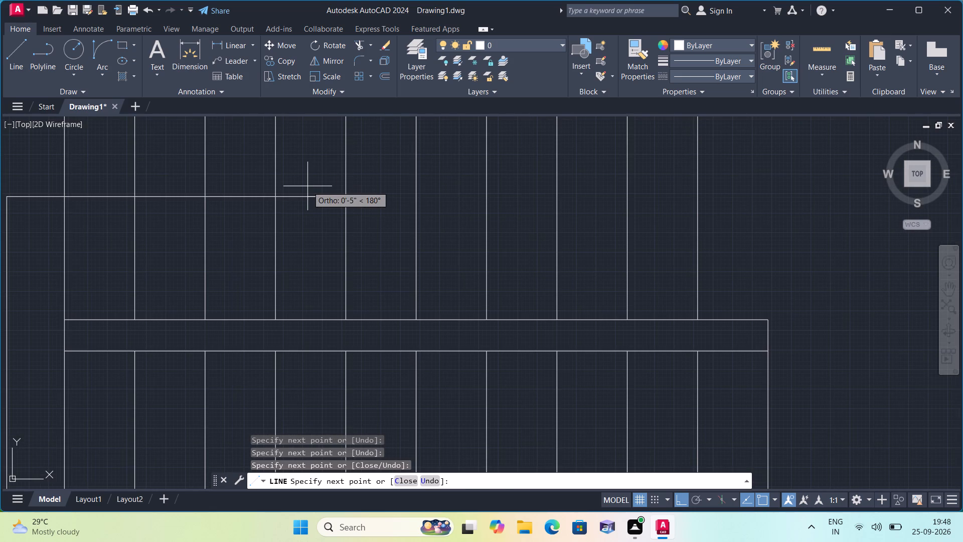
left_click(310, 188)
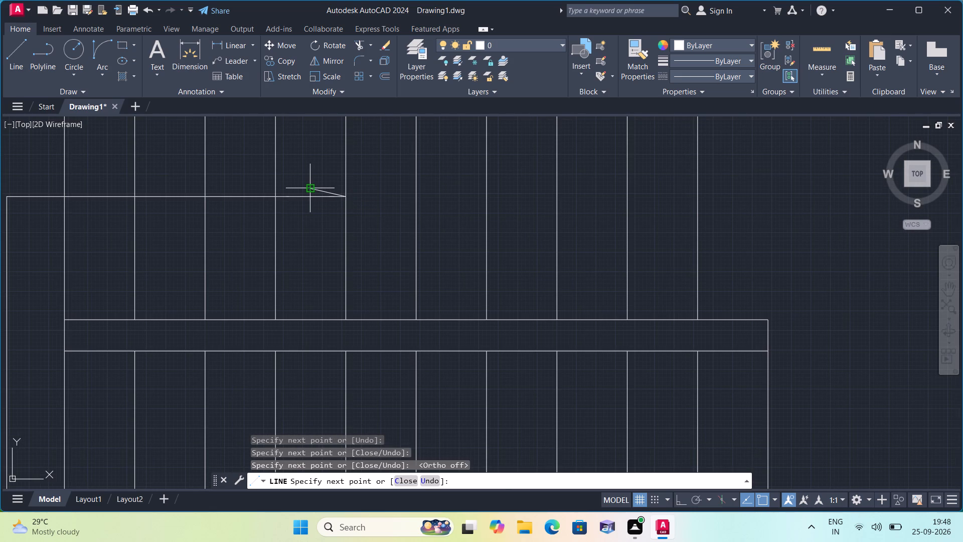
left_click(310, 196)
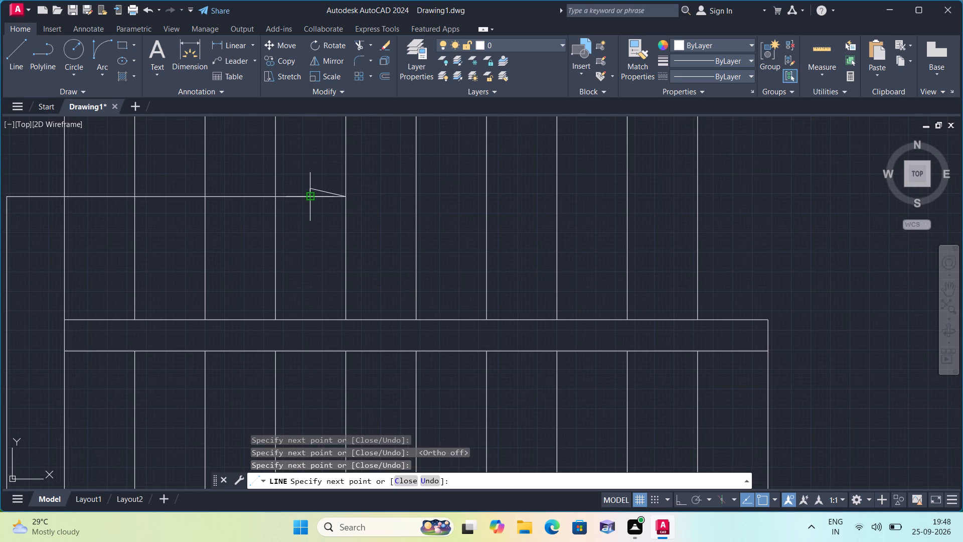
scroll(310, 196, "up", 2)
key("Escape")
Mirror the two half-arrowhead lines about the direction line with Ortho on, keeping the source objects.
left_click(325, 178)
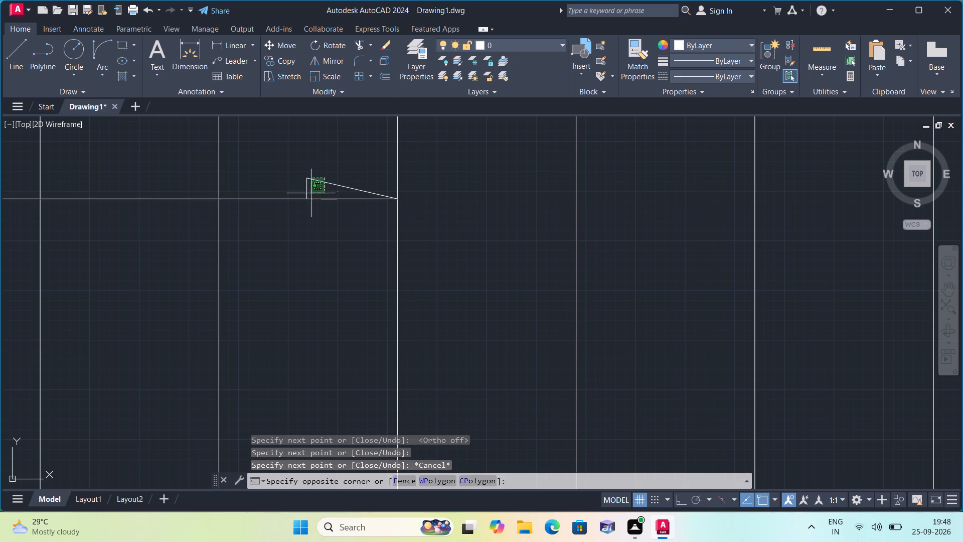
left_click(297, 195)
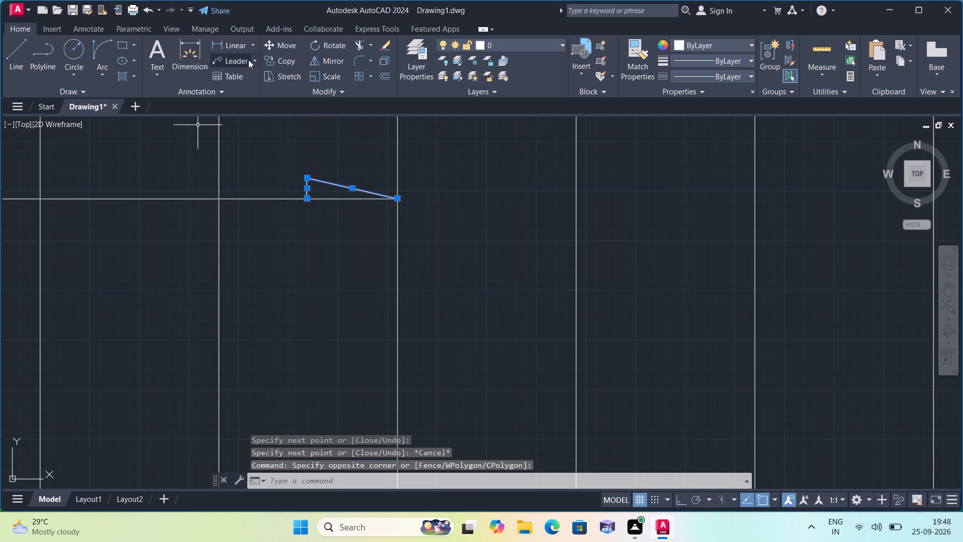
left_click(320, 60)
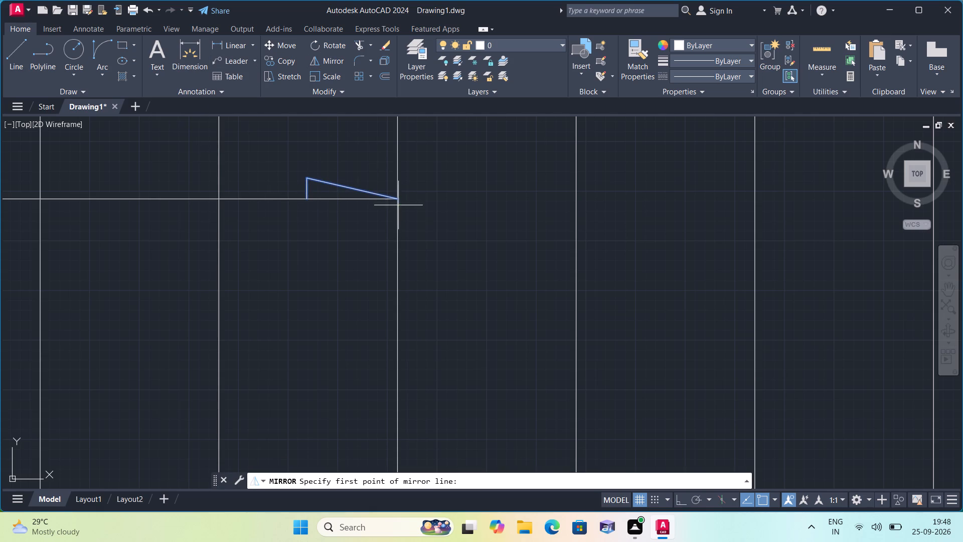
left_click(397, 199)
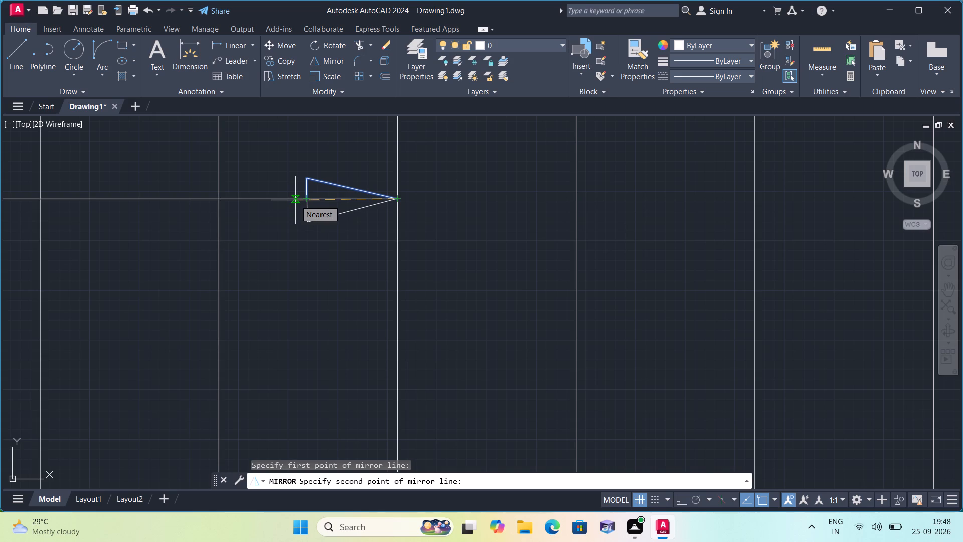
key("F8")
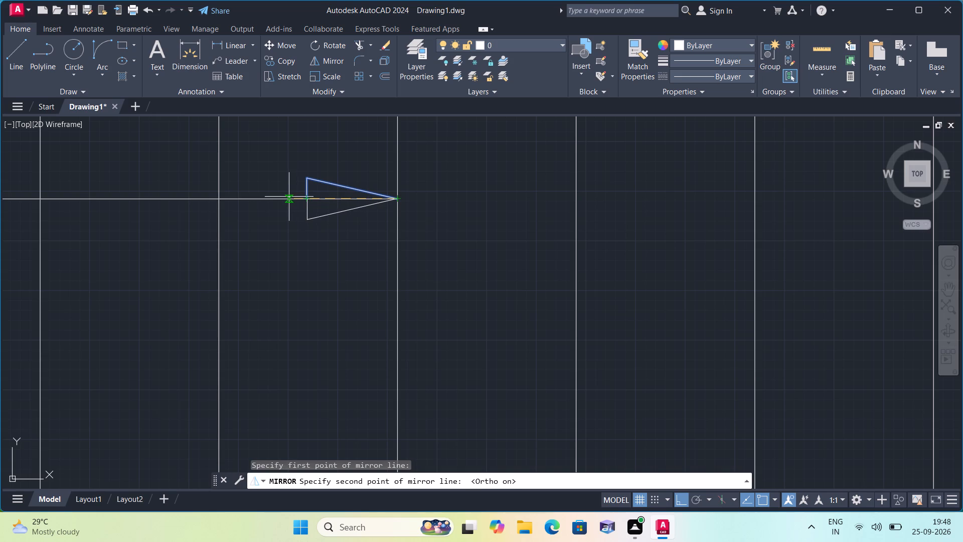
left_click(274, 198)
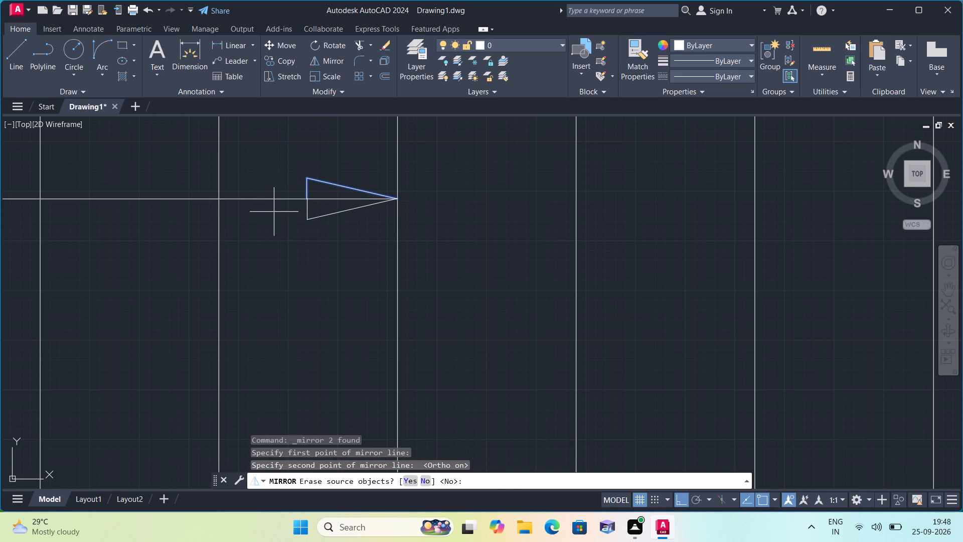
type("n")
key("space")
Examine the staircase direction arrow and the overall floor plan.
scroll(328, 247, "up", 1)
scroll(328, 247, "down", 2)
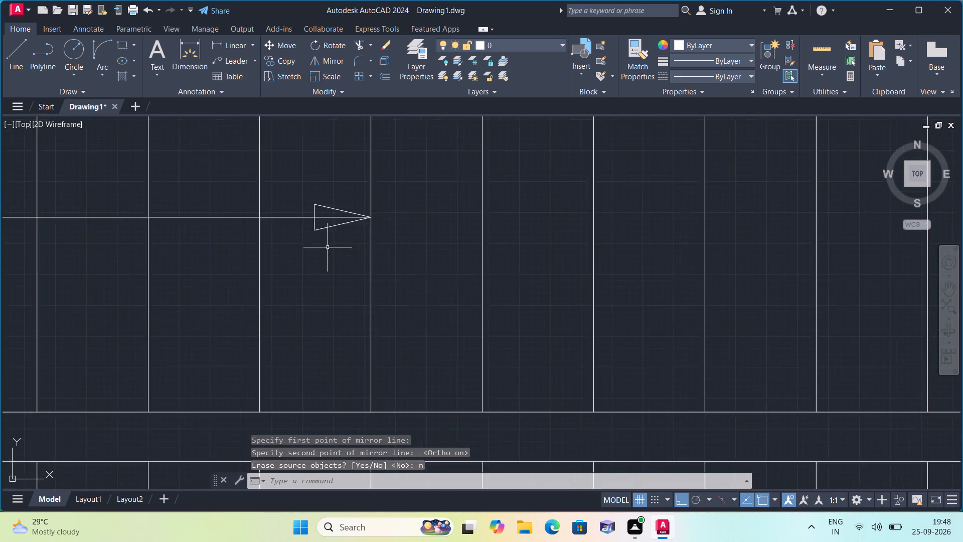
scroll(328, 247, "down", 2)
scroll(405, 334, "down", 2)
middle_click_drag(400, 330, 374, 281)
scroll(387, 310, "down", 1)
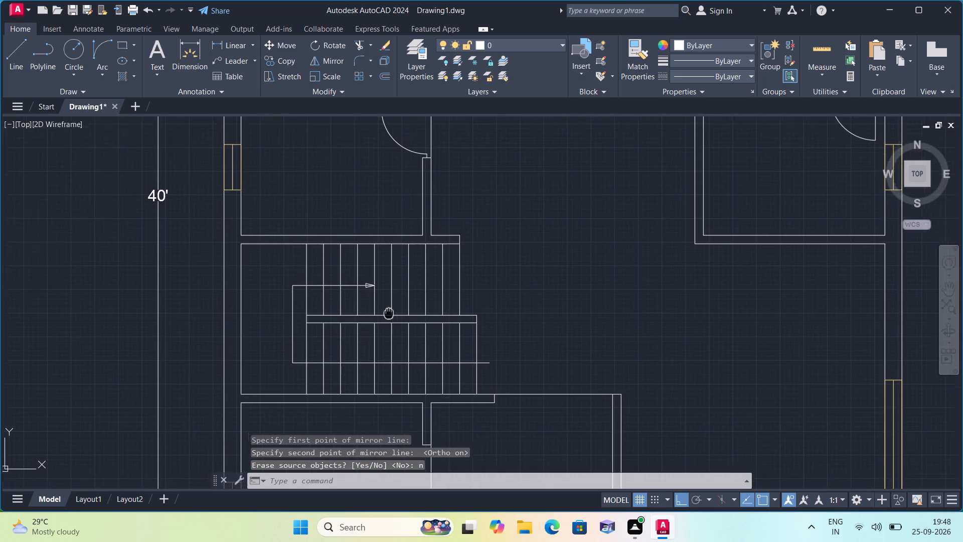
middle_click_drag(374, 281, 374, 270)
scroll(438, 325, "down", 1)
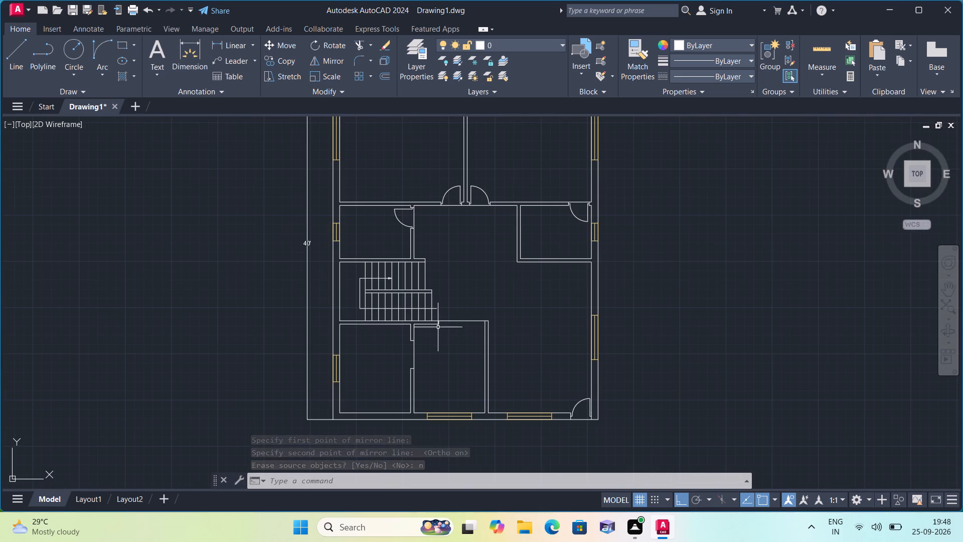
middle_click_drag(456, 340, 426, 326)
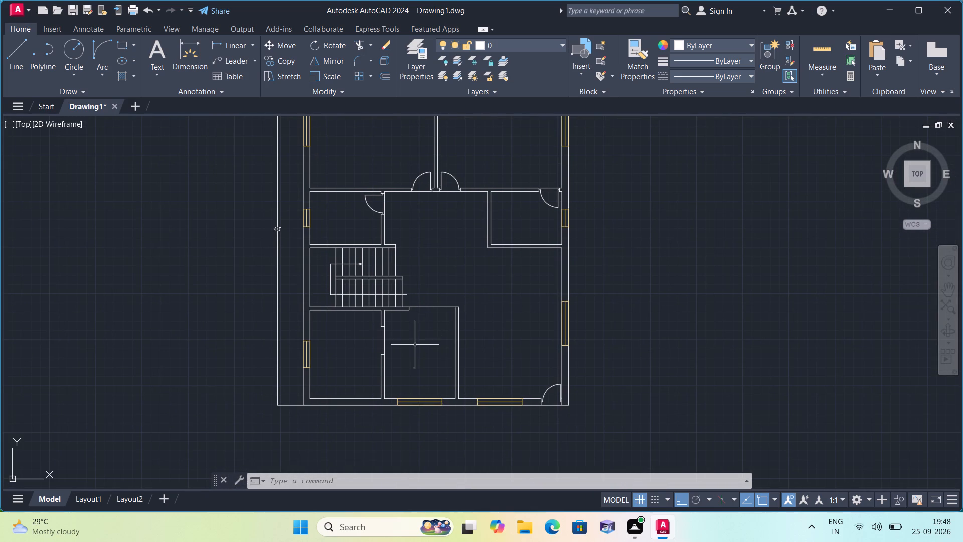
scroll(340, 277, "up", 1)
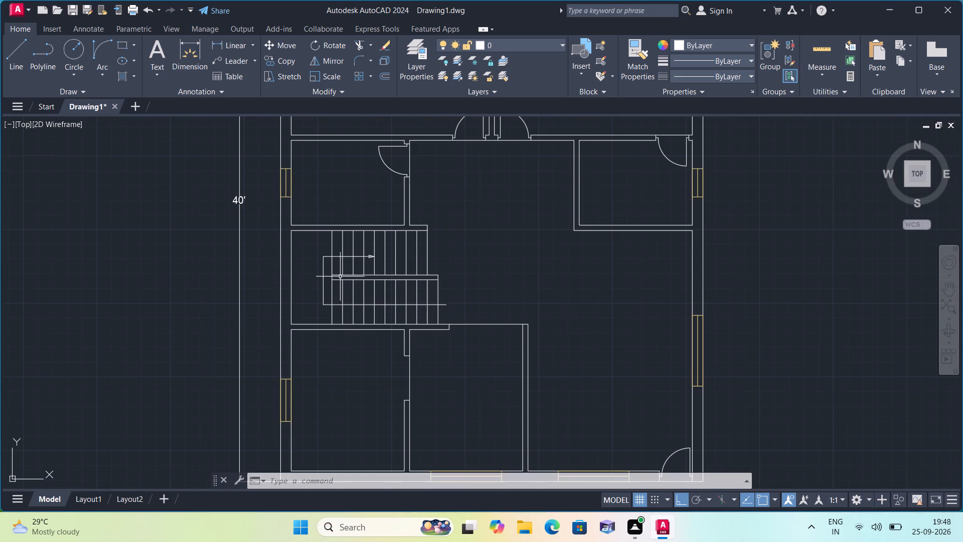
scroll(340, 277, "down", 1)
middle_click_drag(432, 373, 395, 397)
scroll(416, 384, "down", 1)
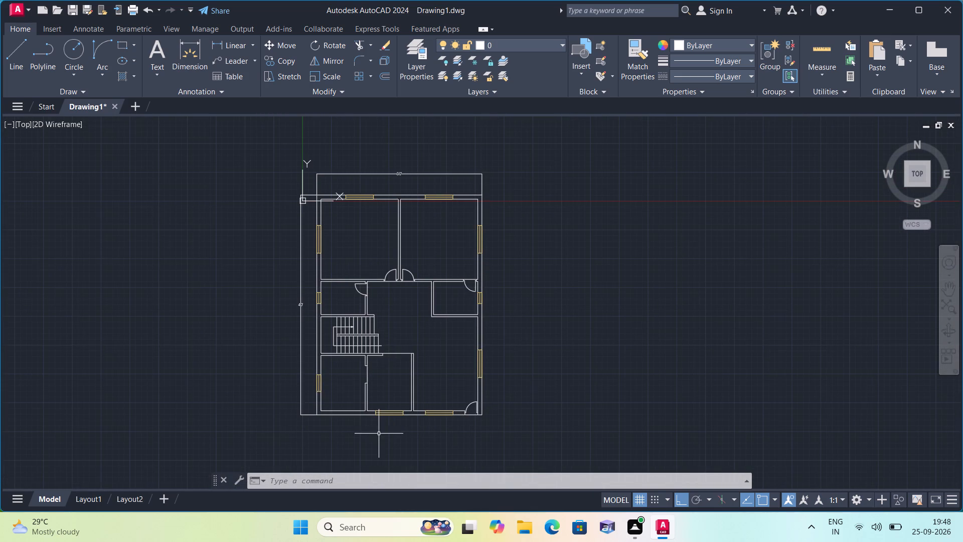
scroll(386, 331, "up", 1)
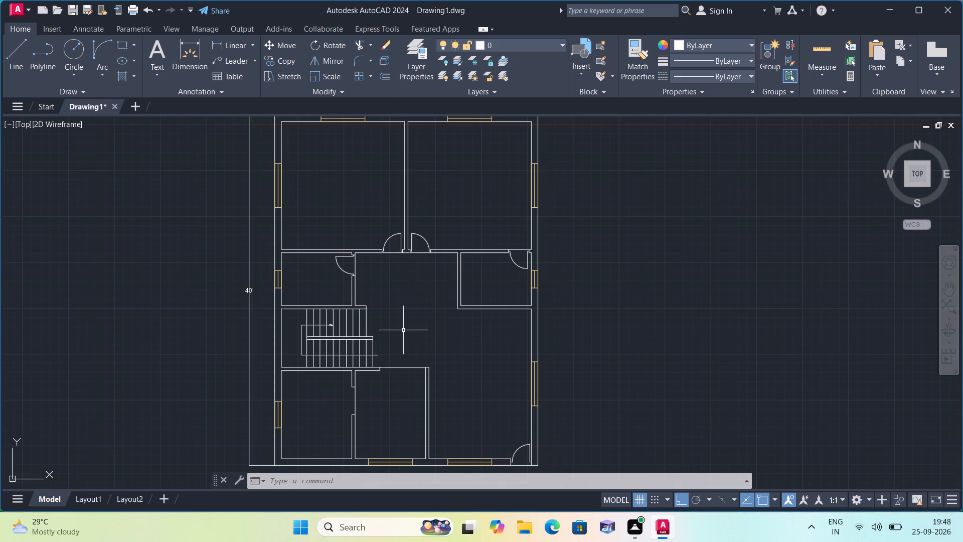
middle_click_drag(406, 330, 416, 299)
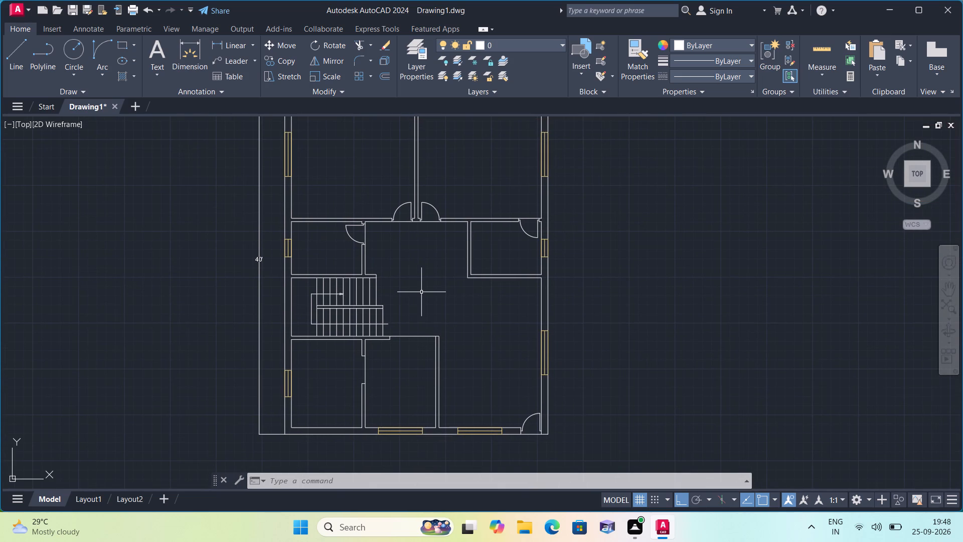
scroll(421, 292, "down", 1)
middle_click_drag(410, 292, 432, 321)
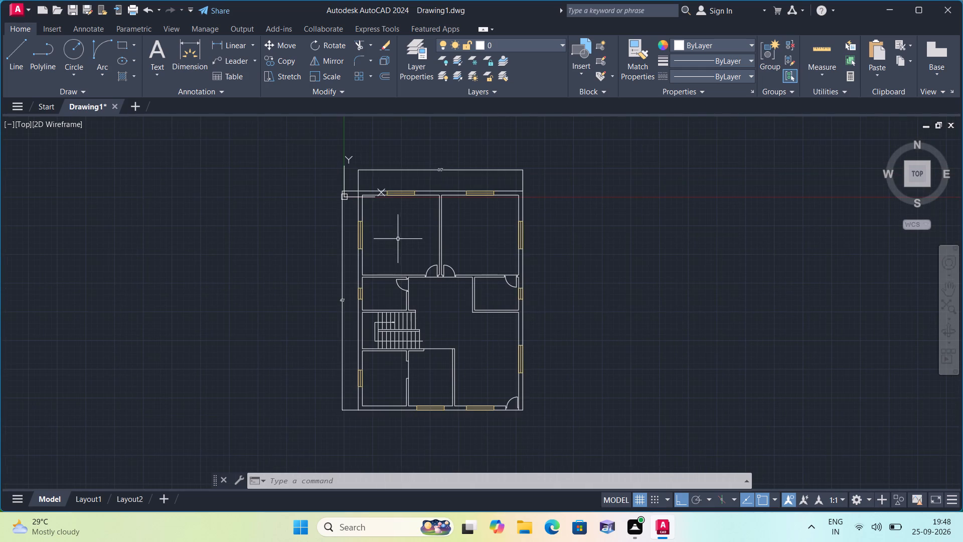
Add multiline text reading BEDROOM with 14'X14'6" on a second line in the northwest room.
type("mt")
key("space")
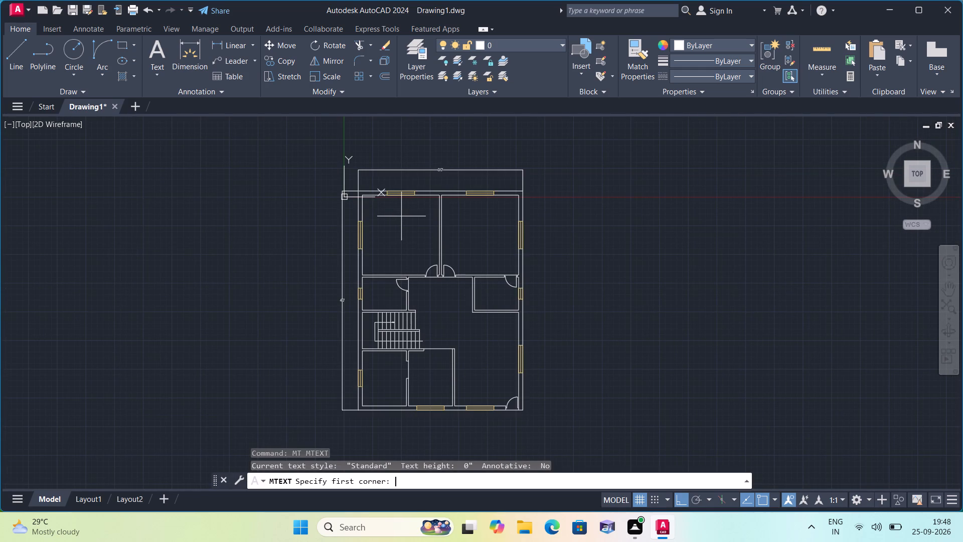
triple_click(398, 251)
left_click(398, 251)
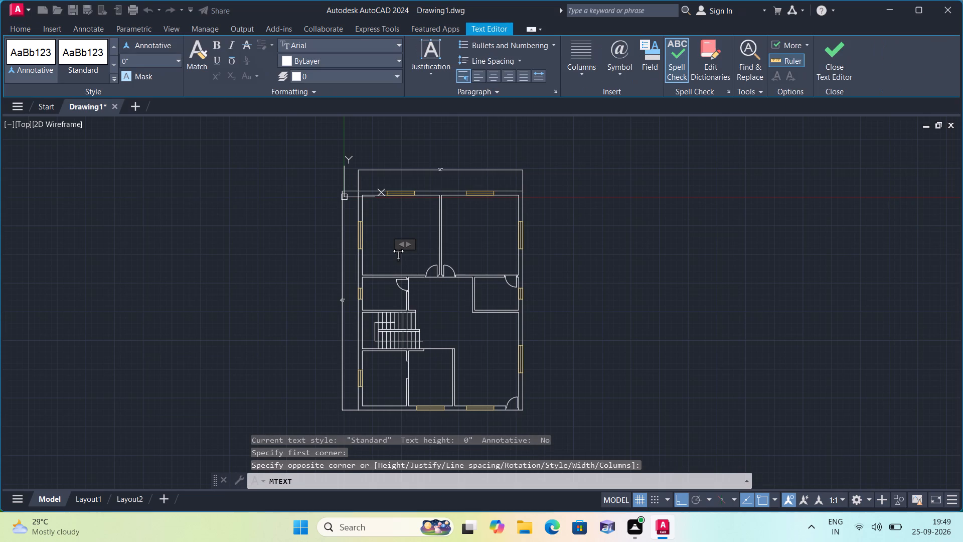
type("BED")
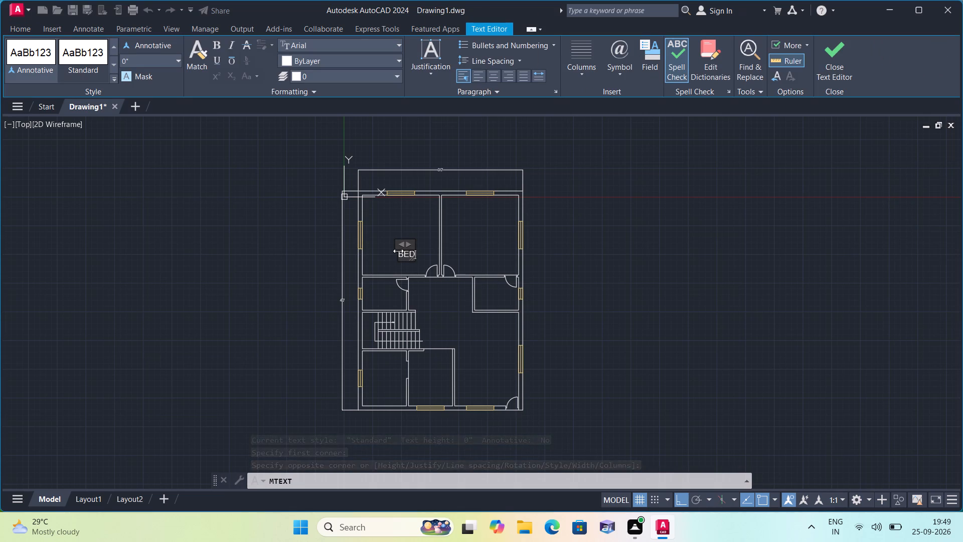
type("ROO")
key("m")
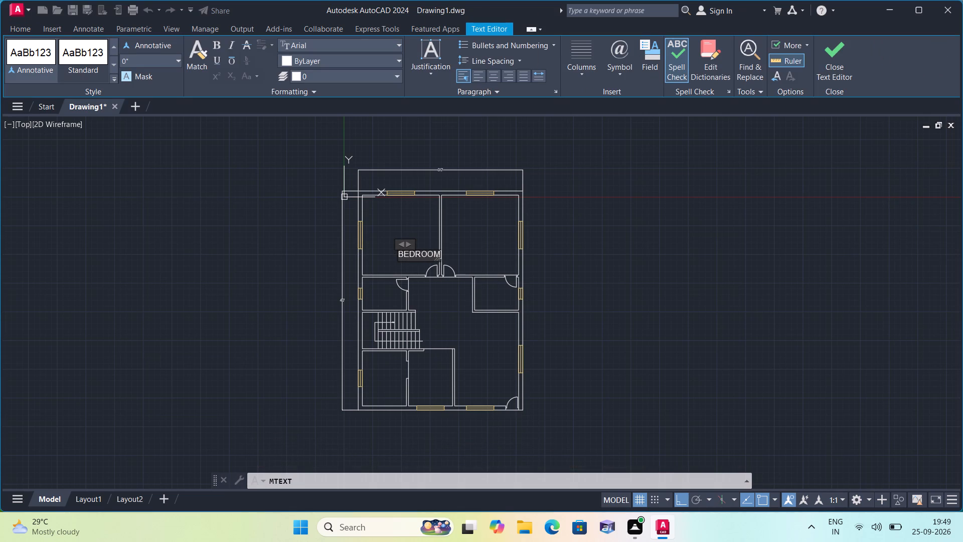
key("Return")
type("14")
type("'X")
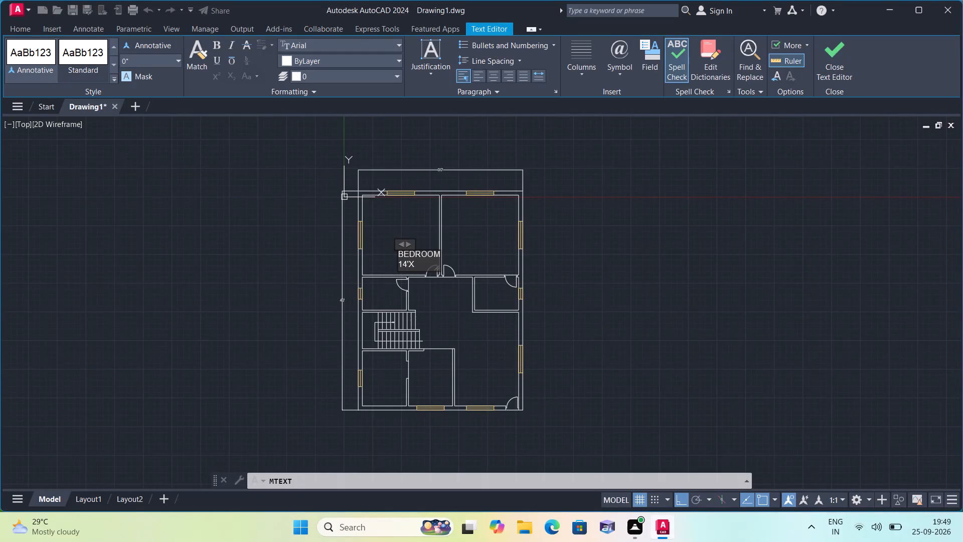
type("14'6\"")
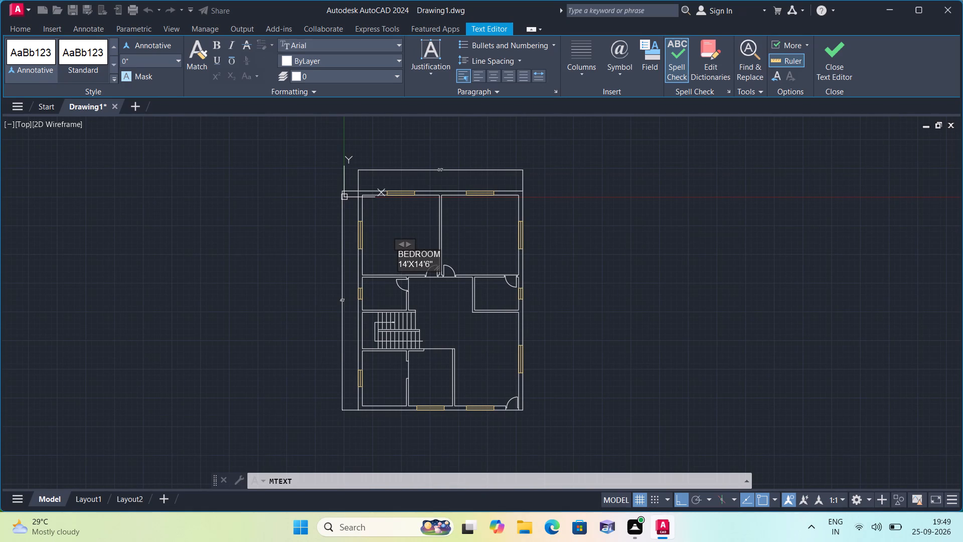
left_click(391, 248)
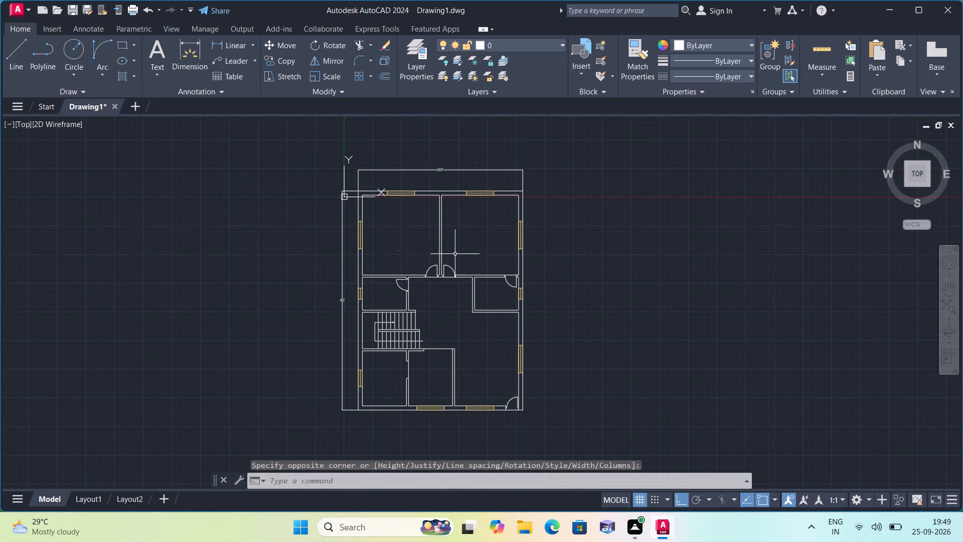
Add multiline text reading BEDROOM with 14'X14'6" on a second line in the northeast room.
key("space")
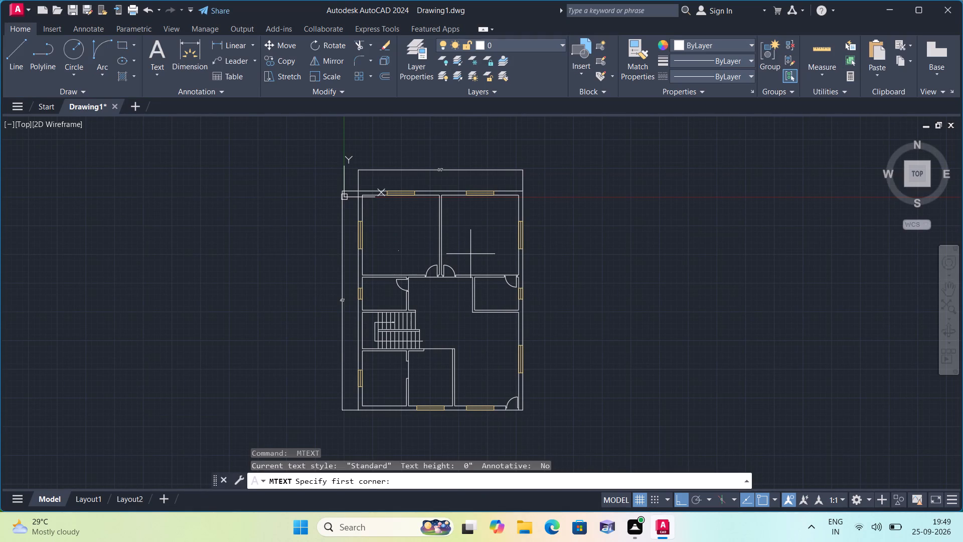
triple_click(470, 254)
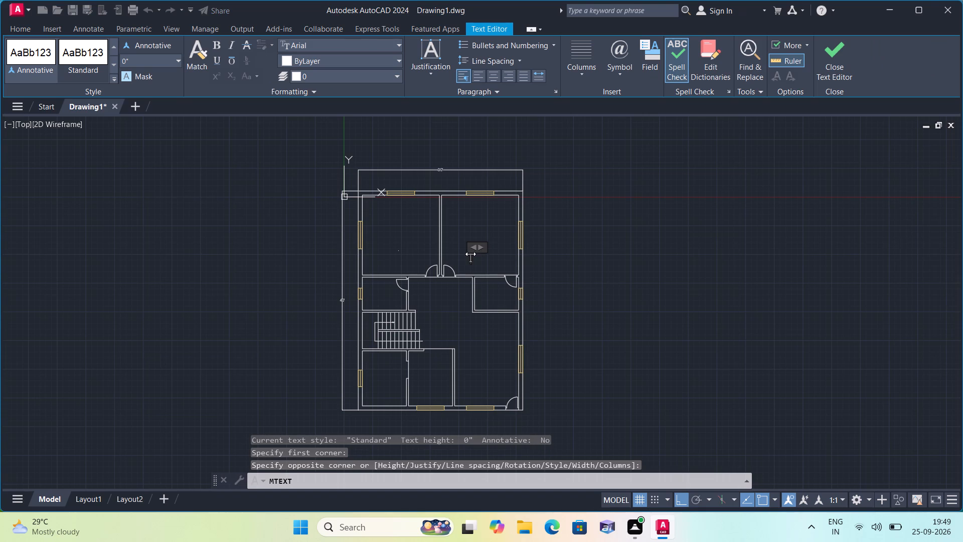
type("BEDROOM")
key("Return")
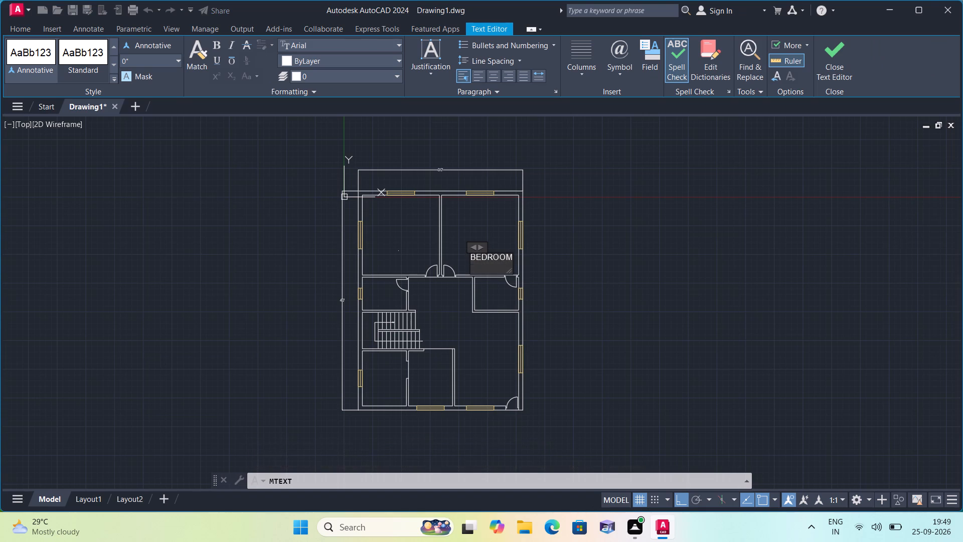
type("14'")
key("x")
type("14'6'")
key("BackSpace")
key("shift+quotedbl")
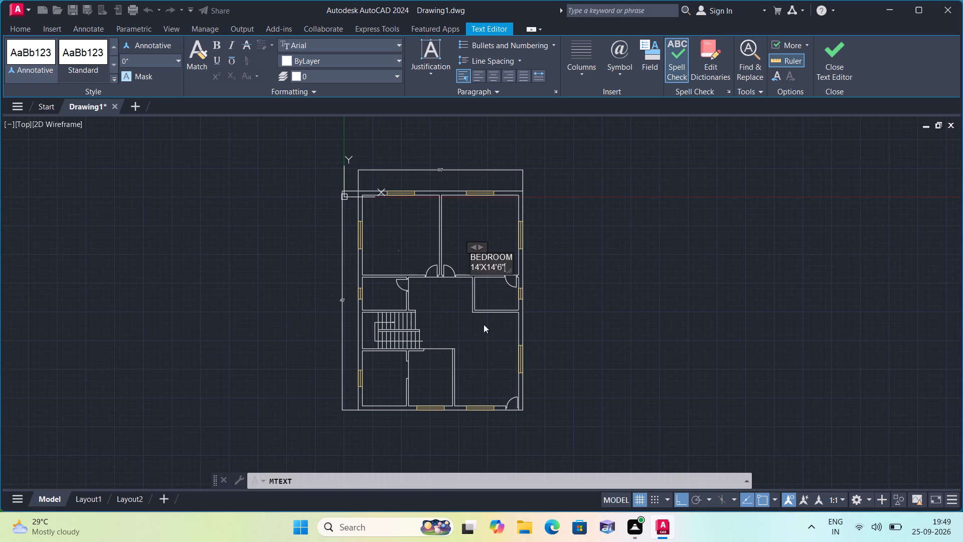
Finish the bedroom label in the northeast room.
left_click(484, 324)
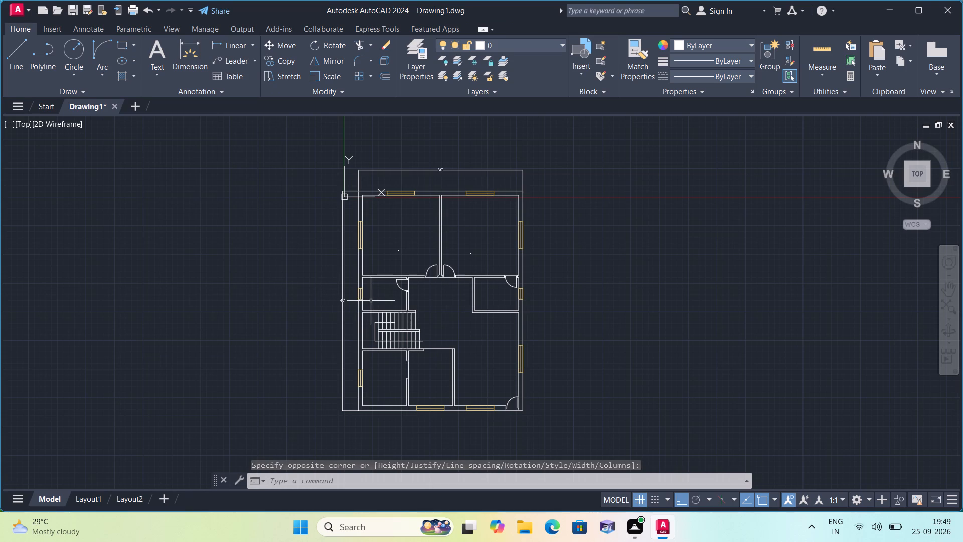
Add multiline text reading TOILET with 8'X6' on a second line in the small west room north of the staircase.
key("space")
scroll(371, 301, "up", 1)
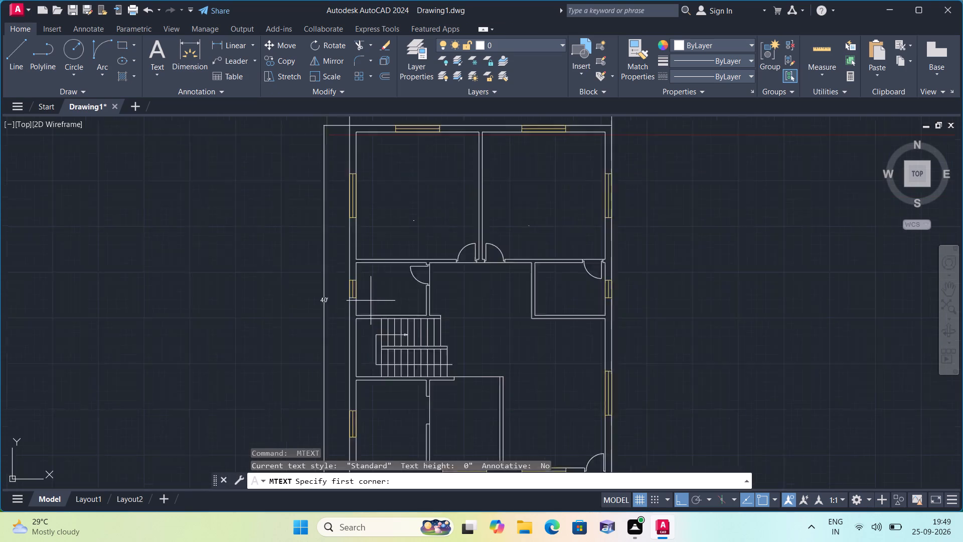
scroll(371, 301, "up", 1)
triple_click(405, 289)
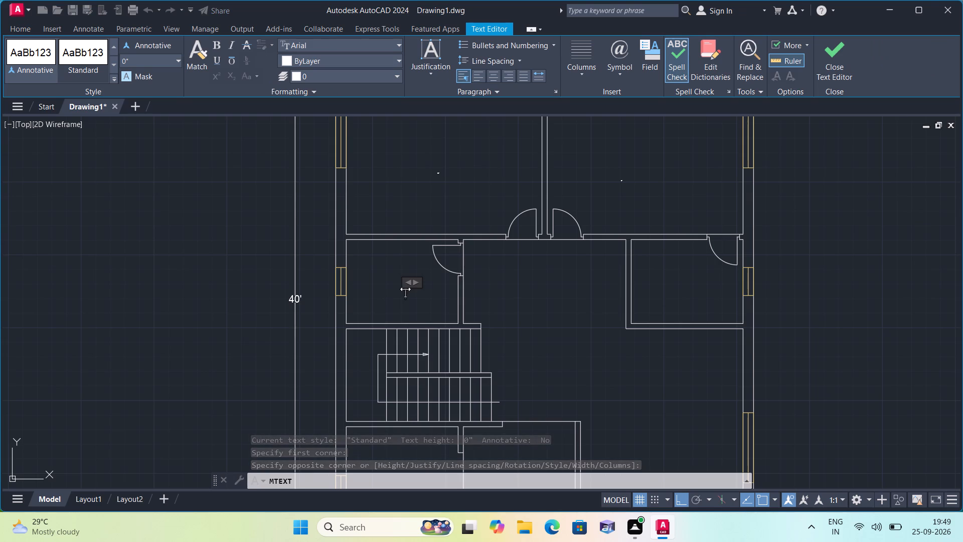
type("TOI")
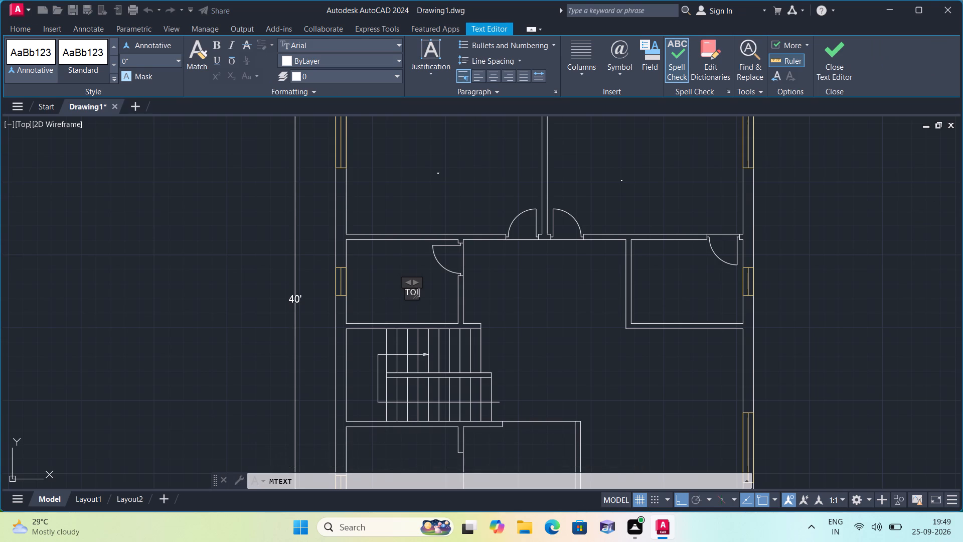
type("LET")
key("Return")
type("8'X")
type("6'")
left_click(443, 317)
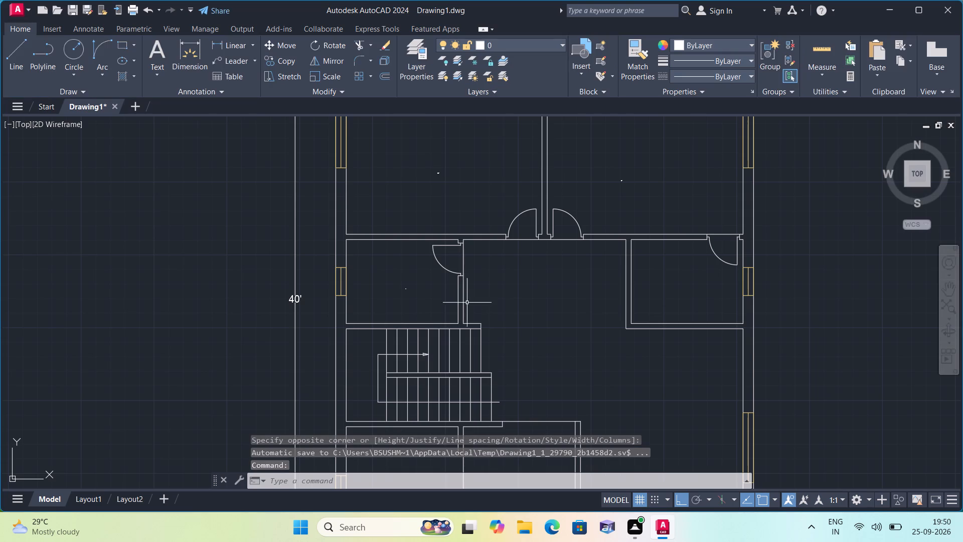
Add multiline text reading LOBBY with 11'6"X13' on a second line in the central space between the two small rooms.
key("space")
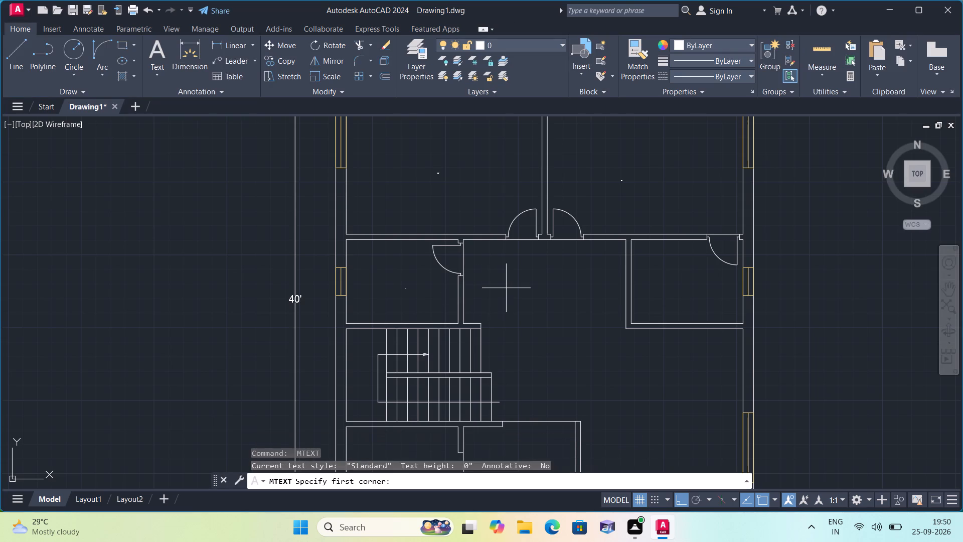
double_click(506, 288)
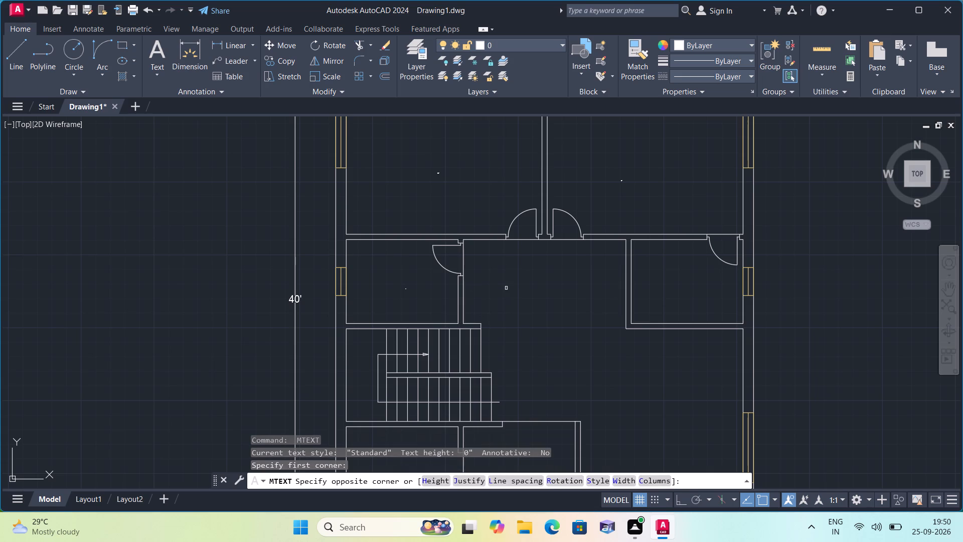
left_click(506, 288)
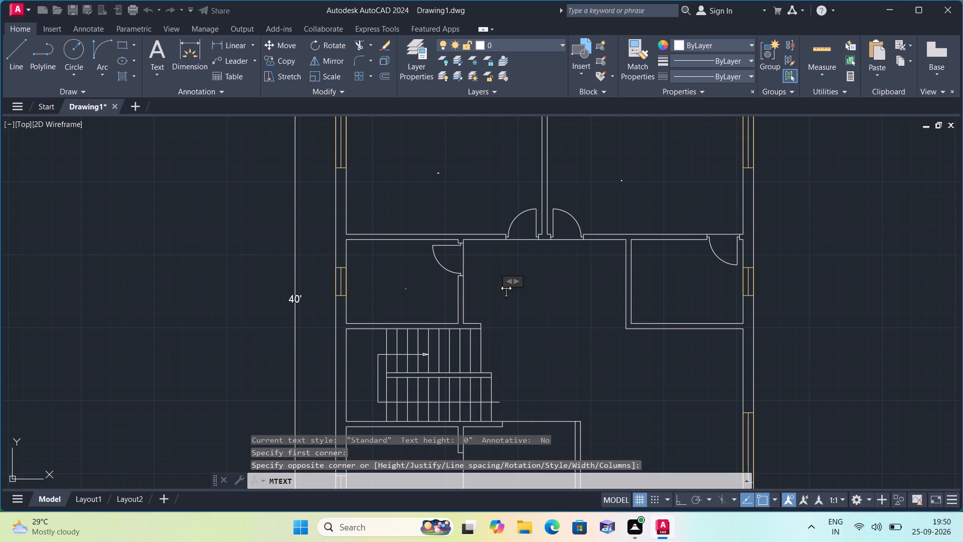
type("LO")
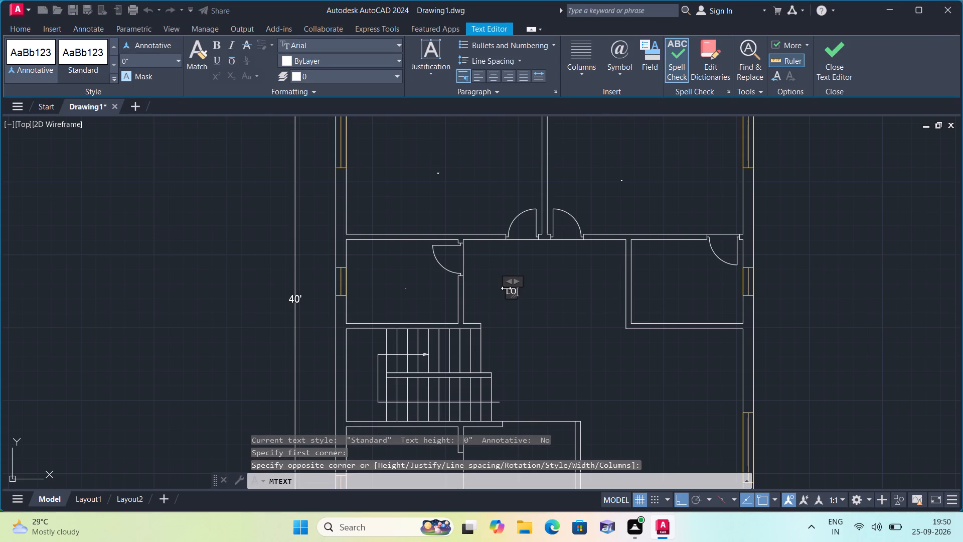
key("b")
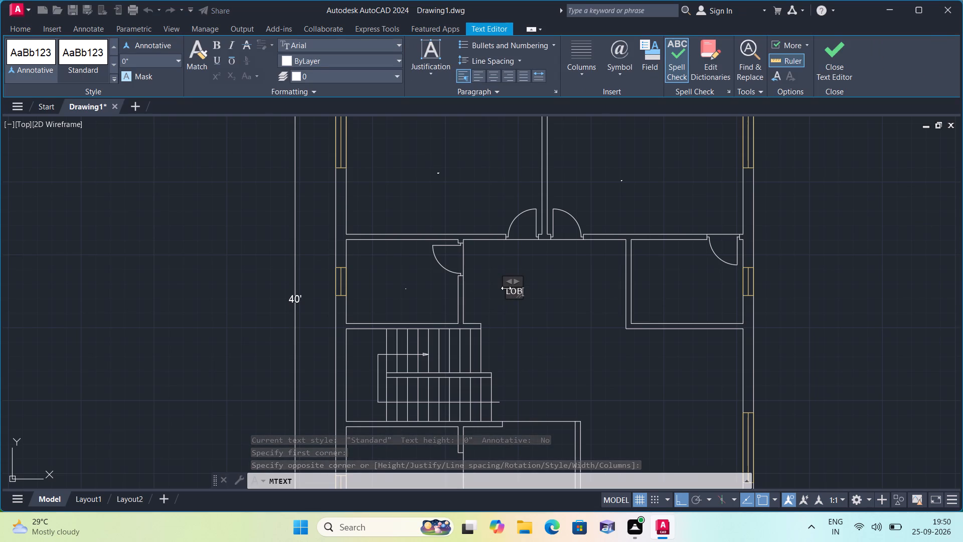
type("BY")
key("Return")
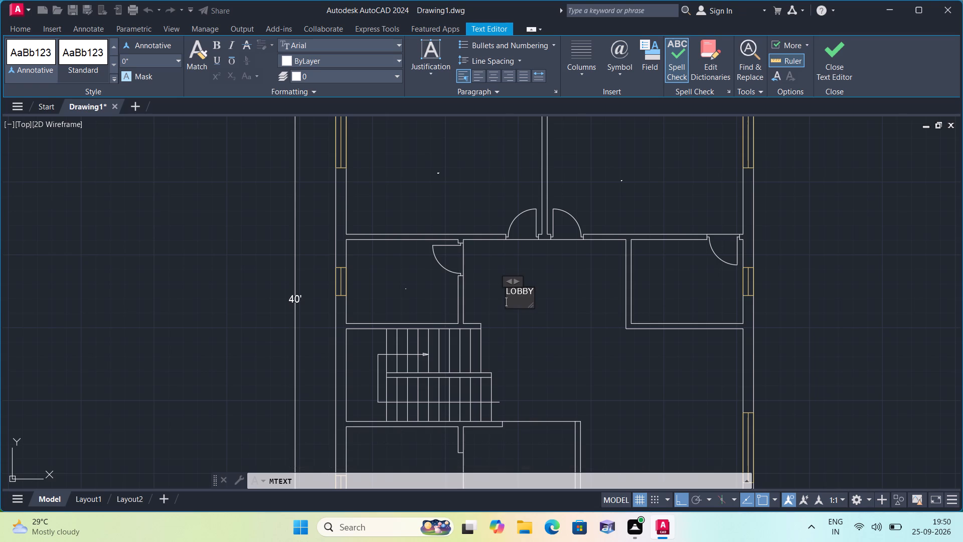
type("11'")
type("6\"")
key("x")
key("3")
key("BackSpace")
type("13'")
left_click(541, 352)
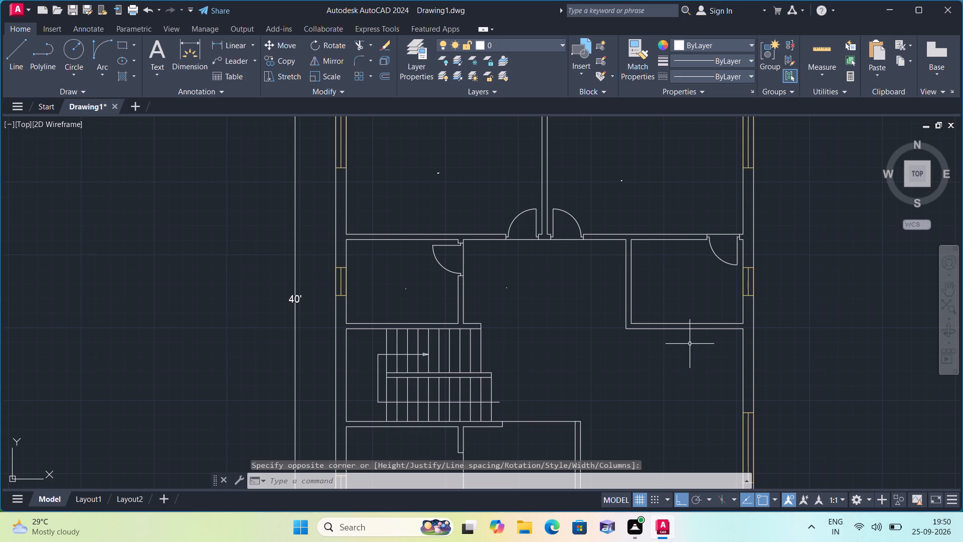
Add multiline text reading TOILET with 8'X6' on a second line in the small east room below the northeast bedroom.
key("space")
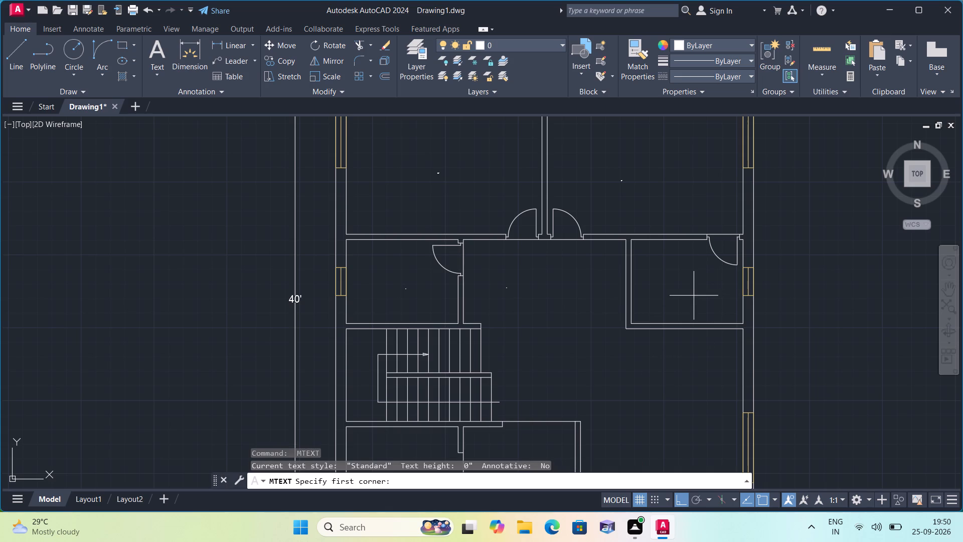
triple_click(694, 296)
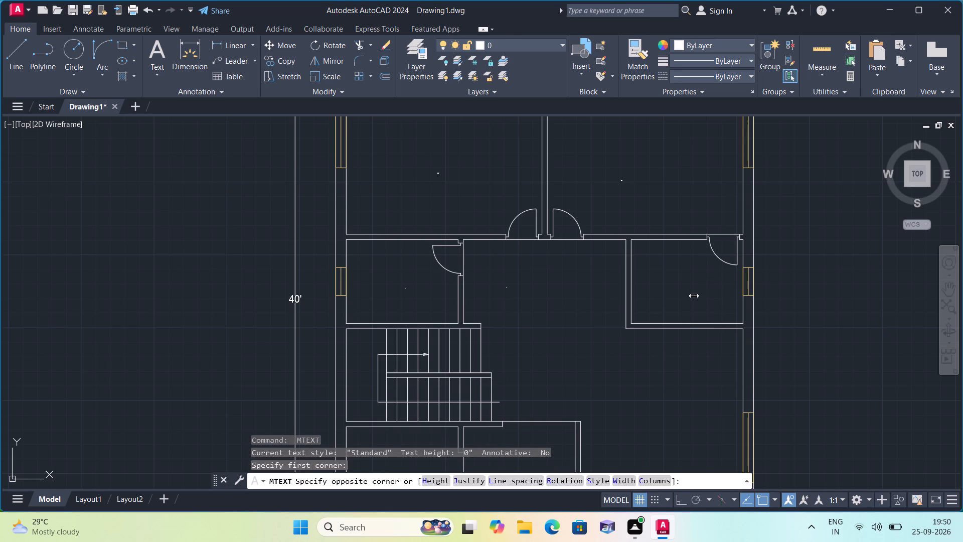
left_click(694, 296)
key("t")
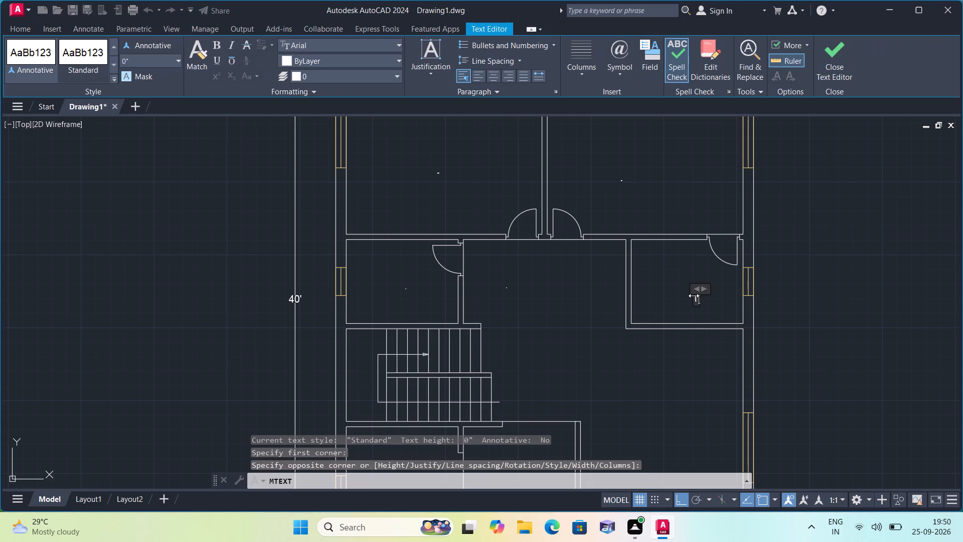
type("OI")
type("LET")
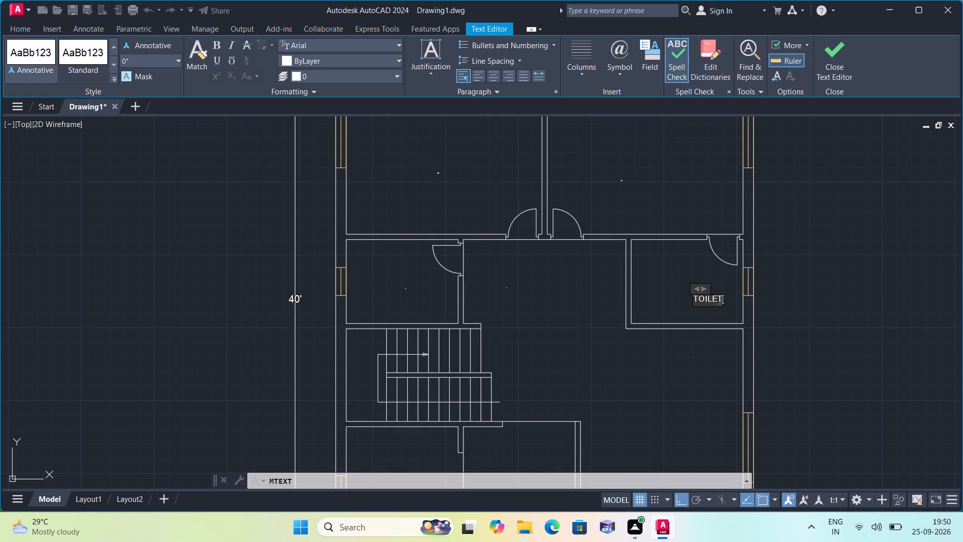
key("Return")
key("8")
type("'X")
type("6'")
left_click(646, 301)
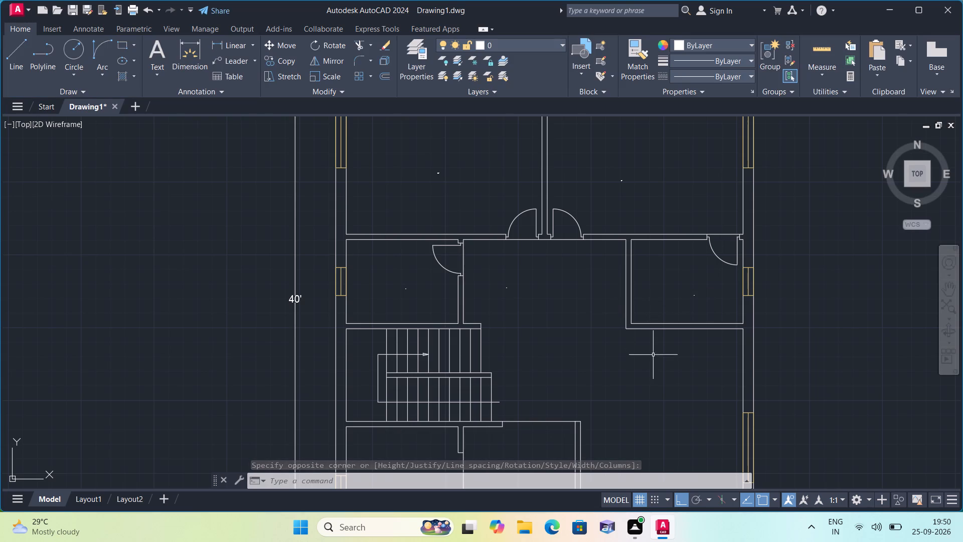
Add multiline text reading KITCHEN with 8'X10' on a second line in the southwest room below the staircase.
middle_click_drag(647, 388, 583, 293)
scroll(623, 360, "down", 1)
scroll(451, 376, "up", 1)
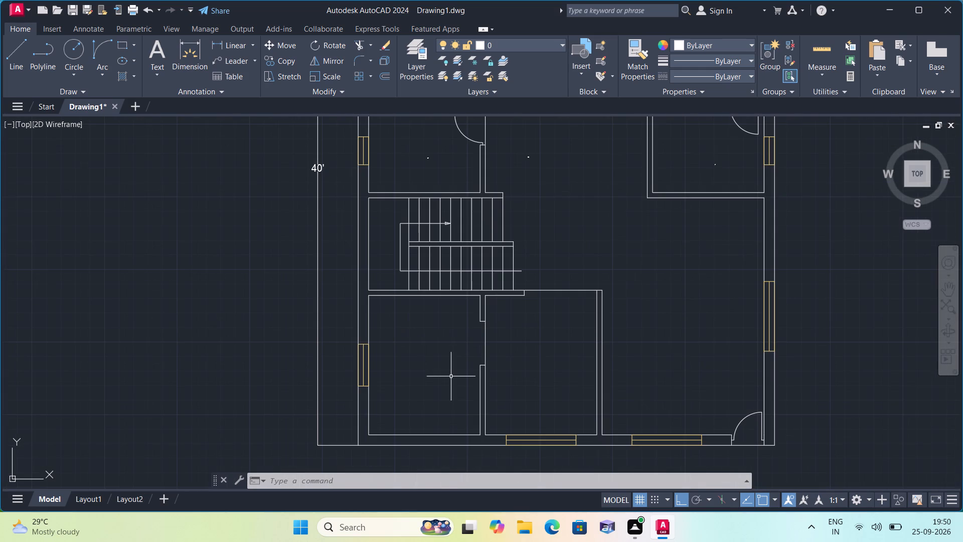
key("space")
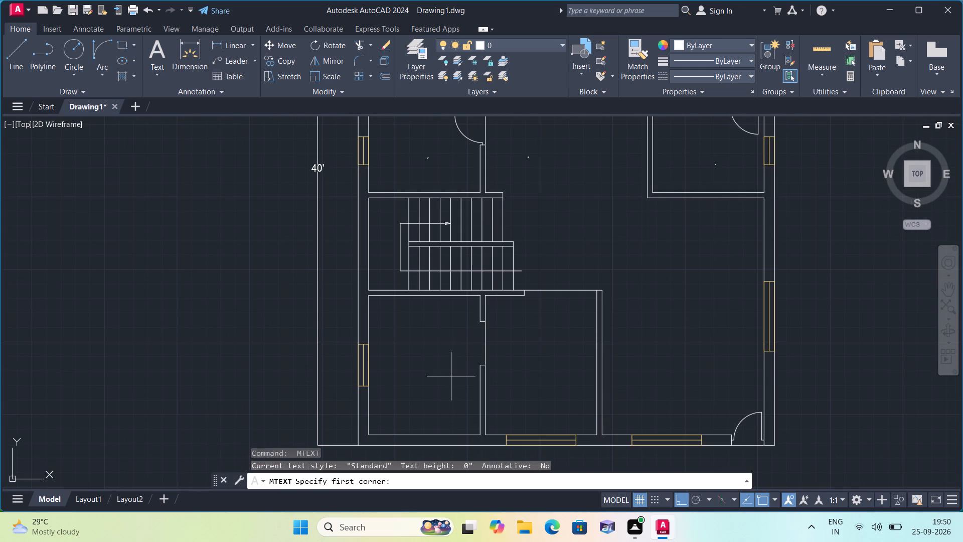
triple_click(402, 366)
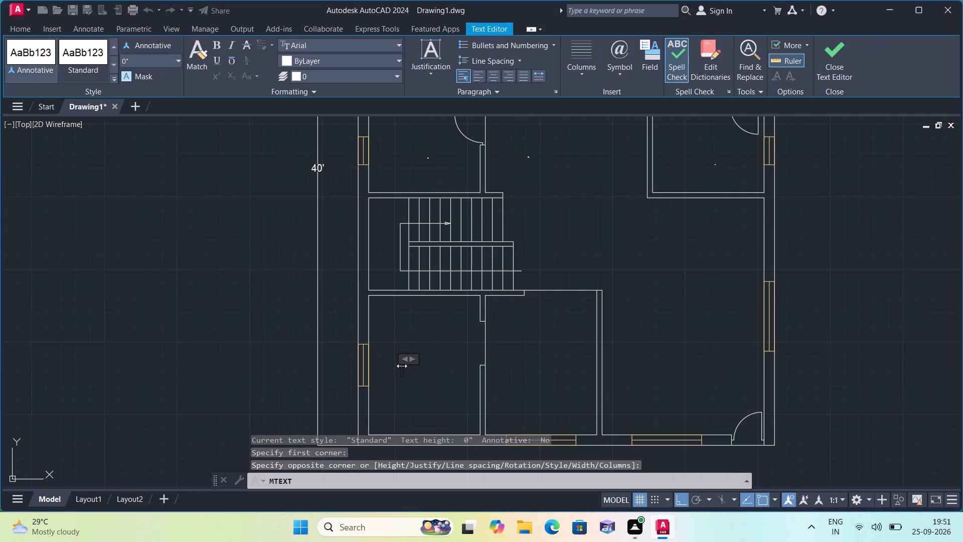
key("k")
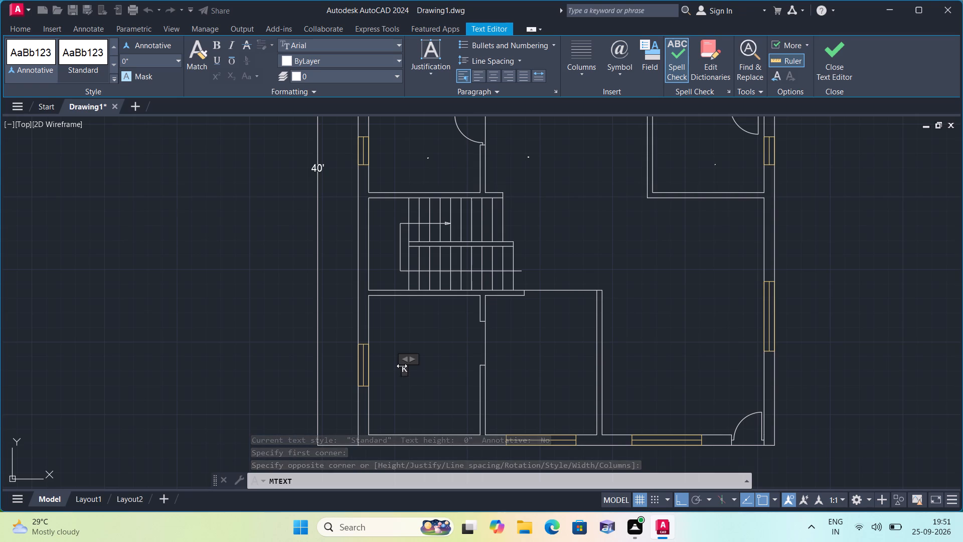
type("ITCHE")
key("n")
key("Return")
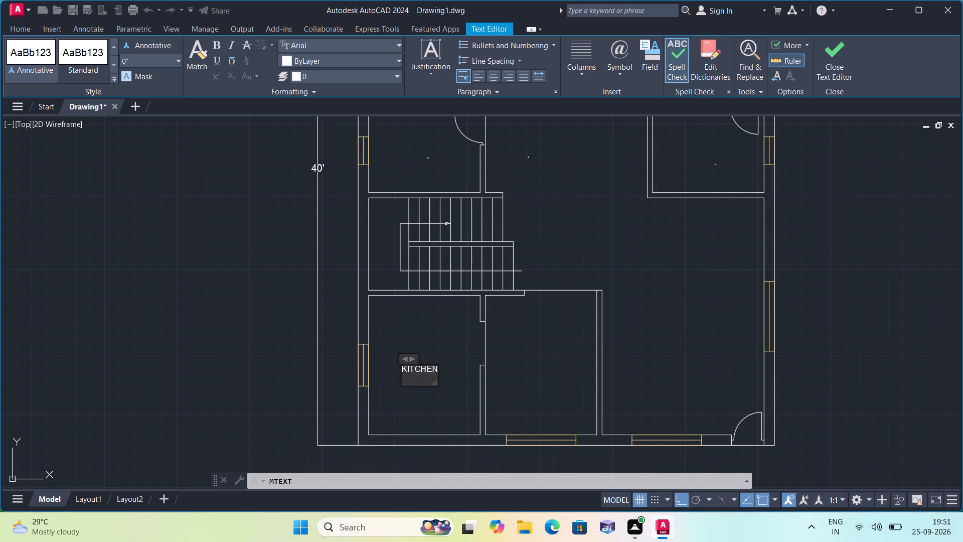
type("8'X")
type("10'")
left_click(406, 412)
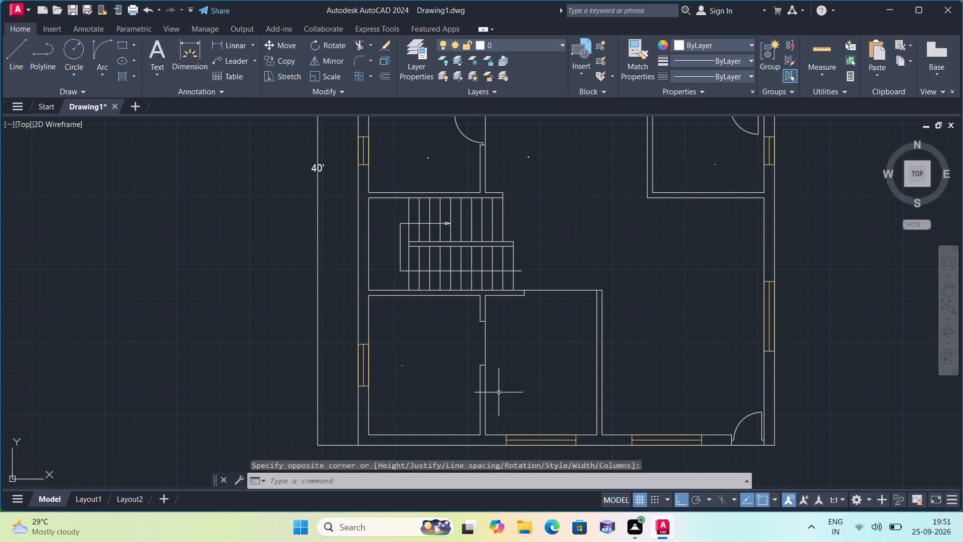
Add multiline text reading DINING with 8'X10' on a second line in the room east of the kitchen.
key("space")
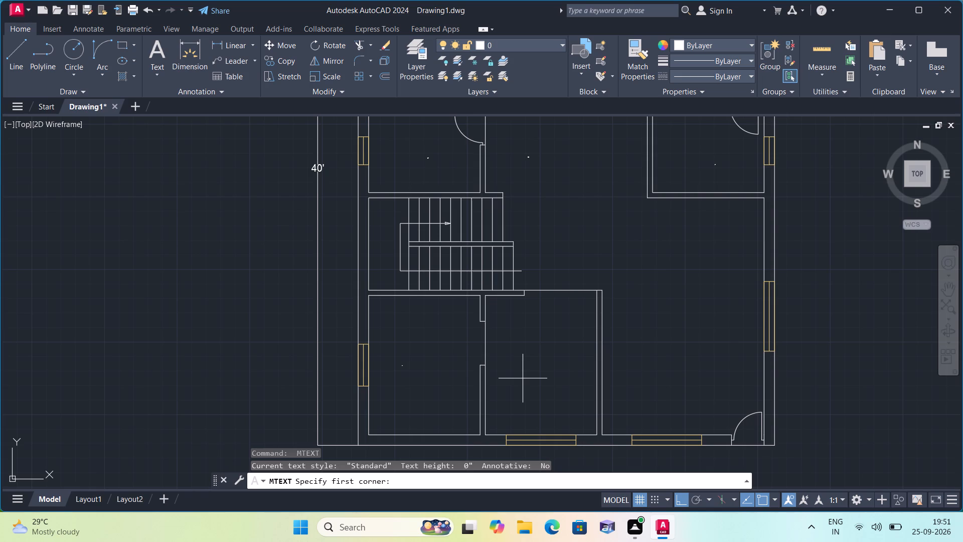
double_click(523, 378)
left_click(523, 378)
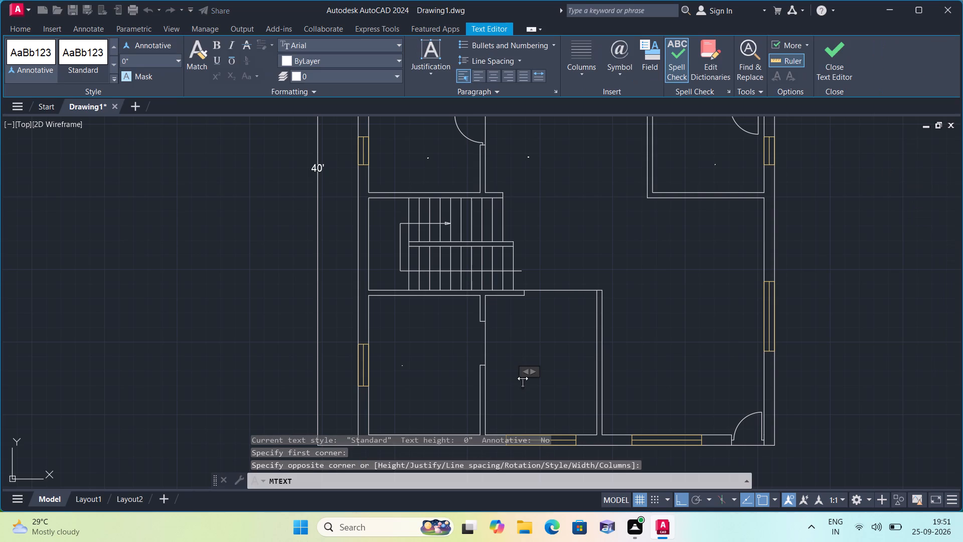
type("DINING")
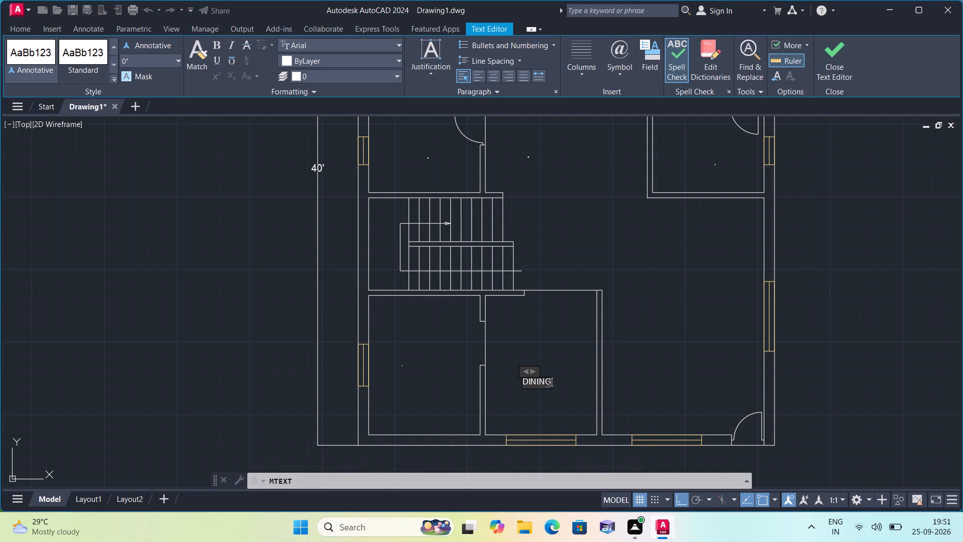
key("Return")
type("8'X")
type("10")
key("apostrophe")
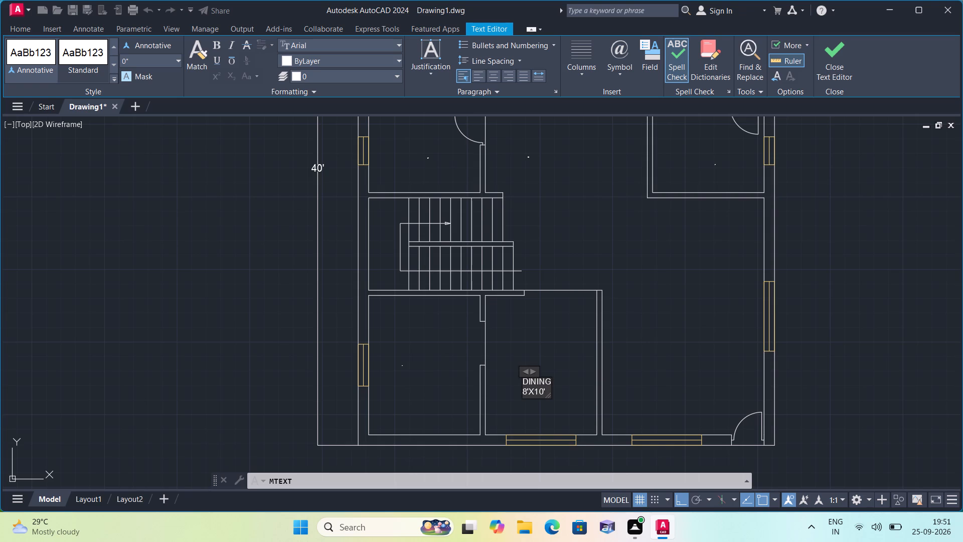
left_click(523, 378)
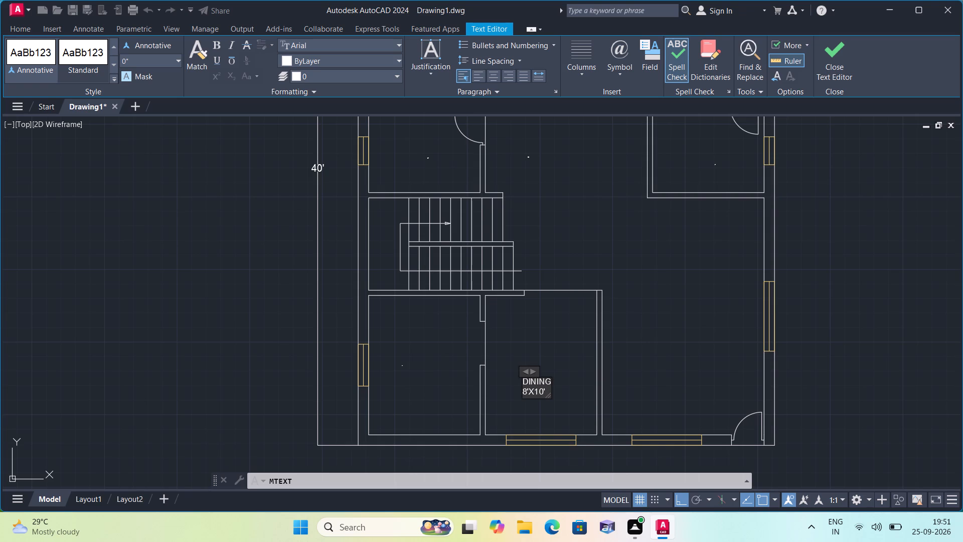
left_click(519, 385)
Add multiline text reading LIVING ROOM with 11'6"X17' on a second line in the large southeast room beside the entrance door.
middle_click_drag(526, 384, 484, 388)
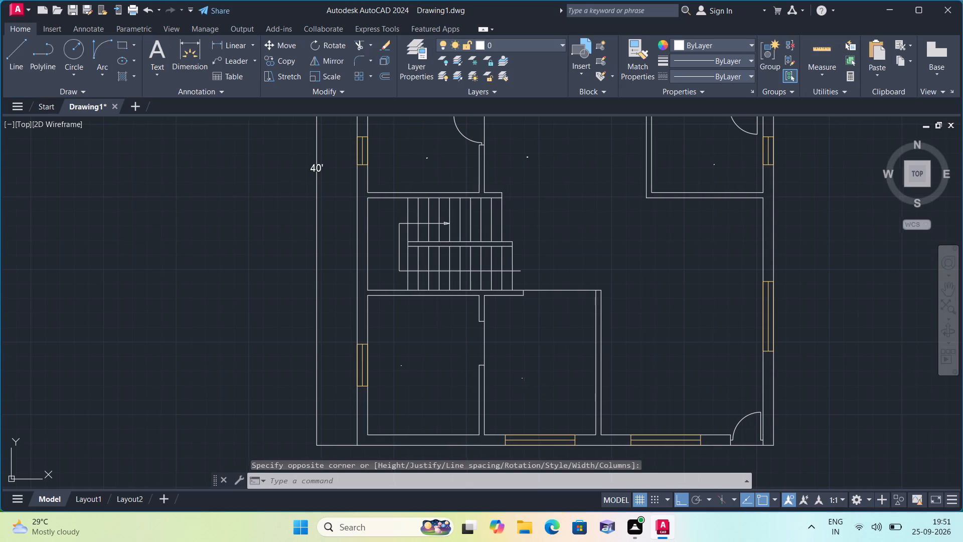
middle_click_drag(484, 388, 385, 411)
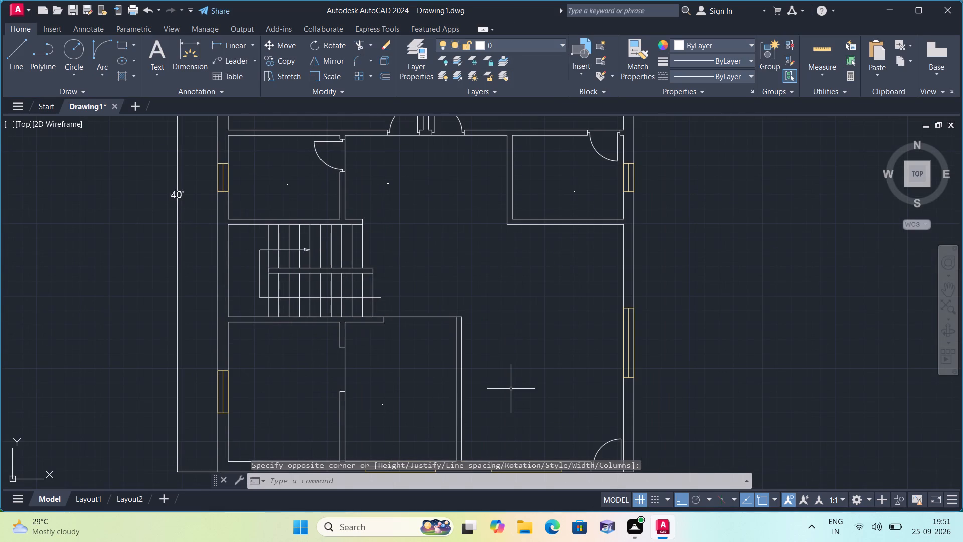
key("space")
triple_click(511, 389)
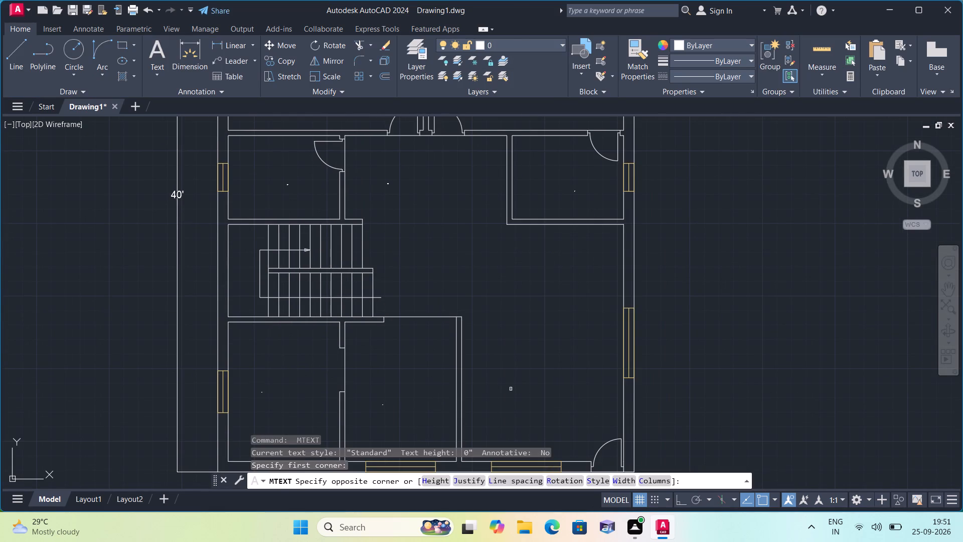
left_click(511, 389)
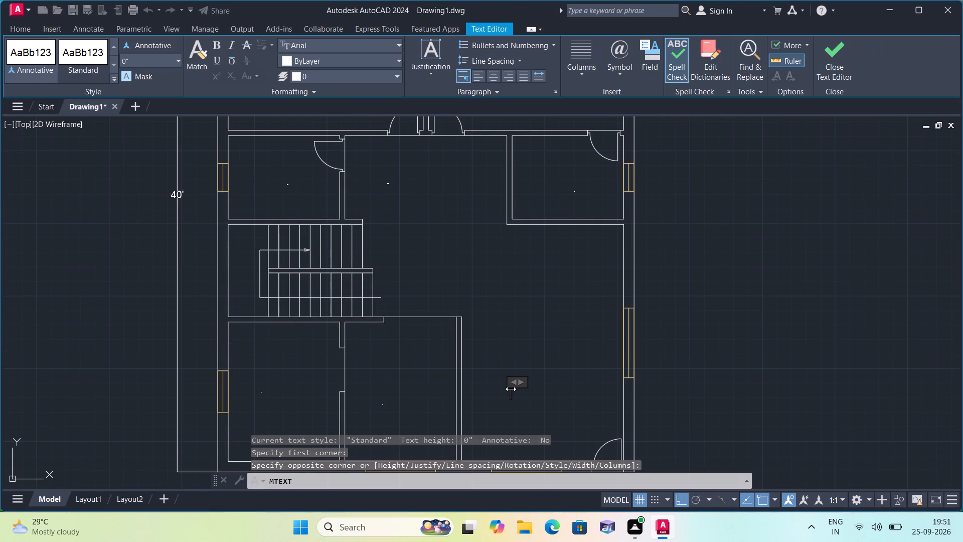
key("l")
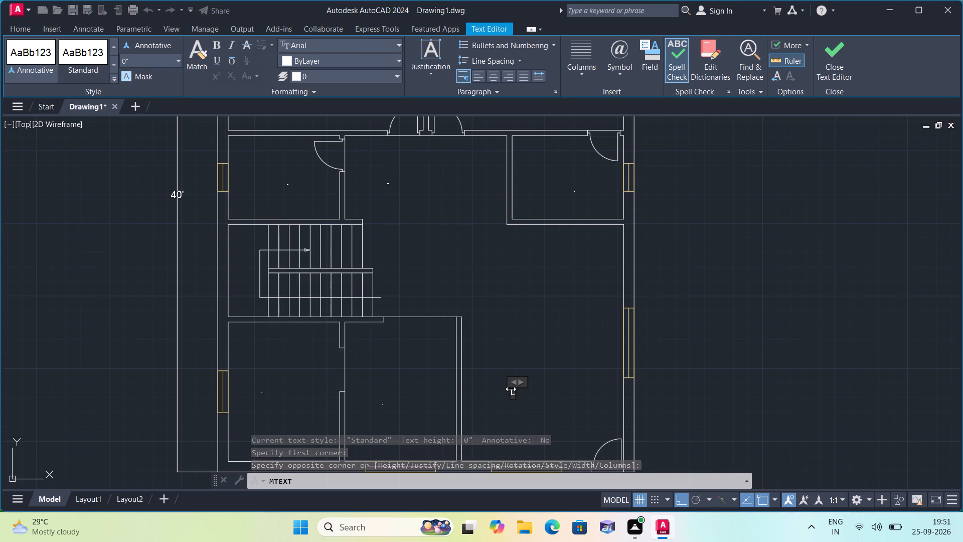
type("IVI")
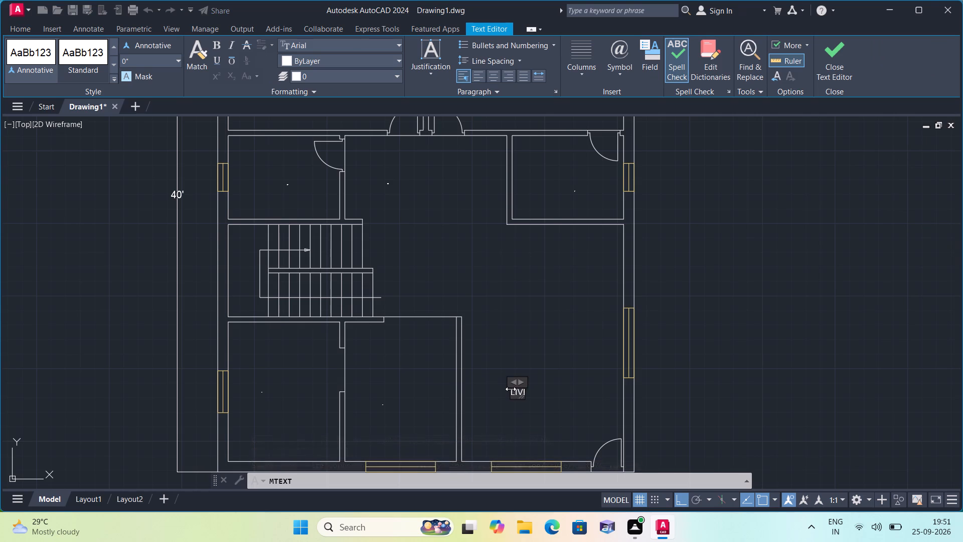
type("NG")
key("space")
type("R")
type("OOM")
key("Return")
type("11'")
key("6")
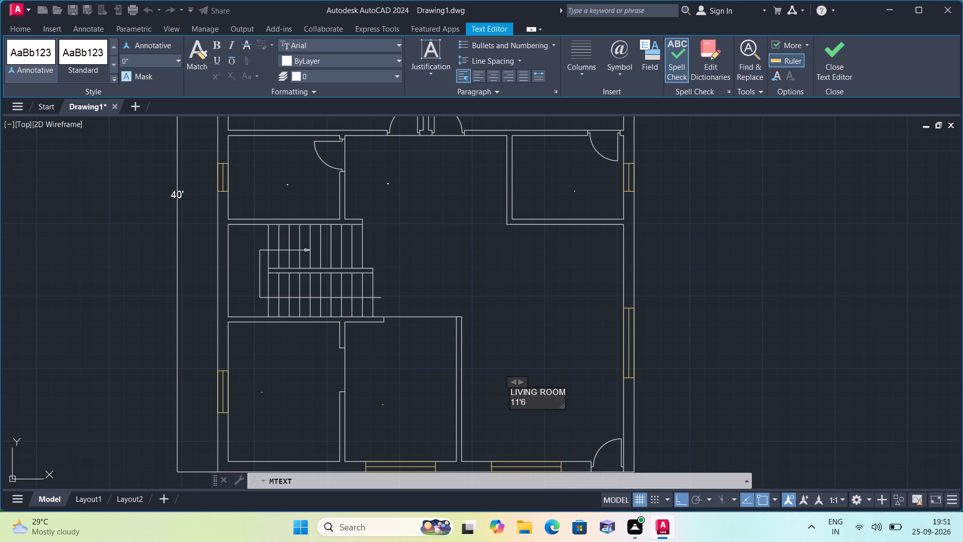
key("shift+quotedbl")
key("x")
type("17'")
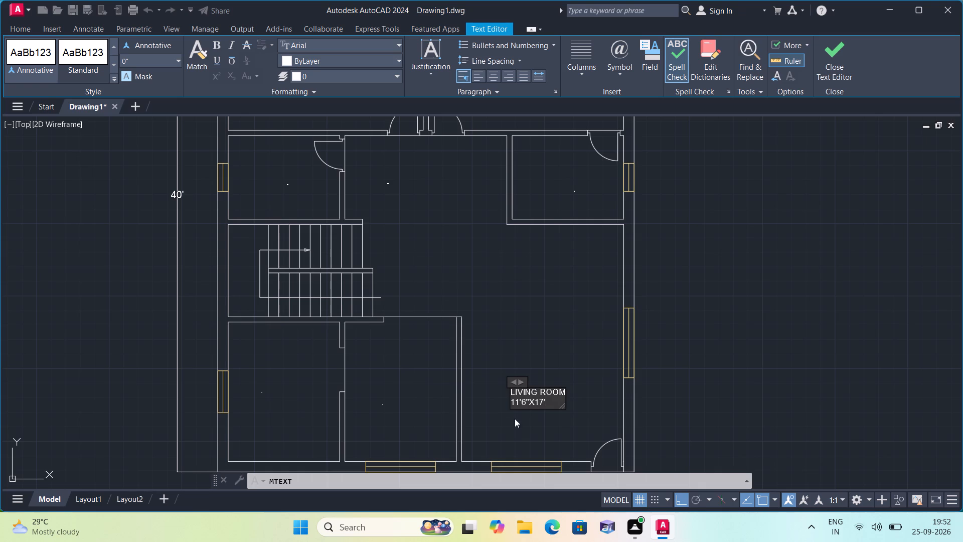
left_click(515, 419)
Add the multiline text title GROUND FLOOR PLAN below the plan's south wall.
middle_click_drag(515, 425, 510, 341)
scroll(513, 335, "down", 1)
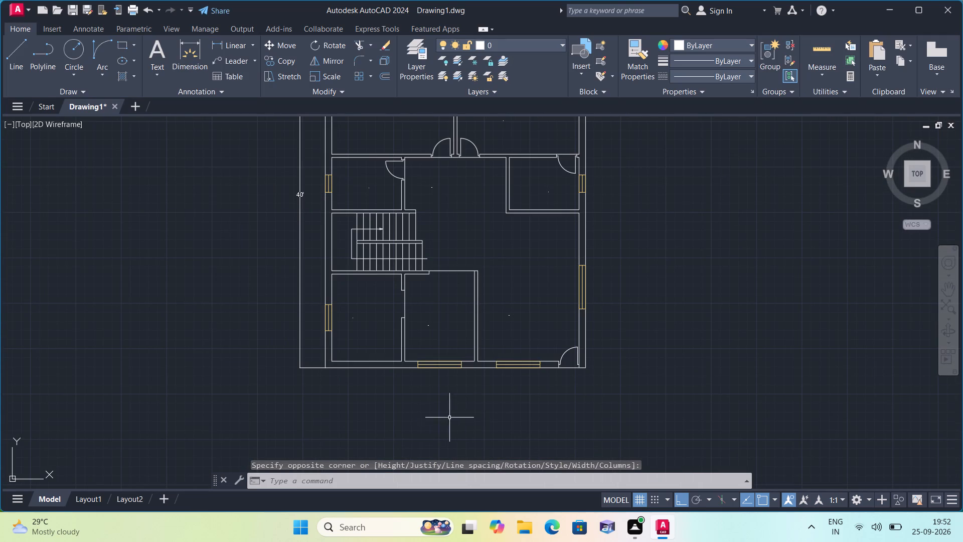
scroll(423, 425, "up", 1)
key("space")
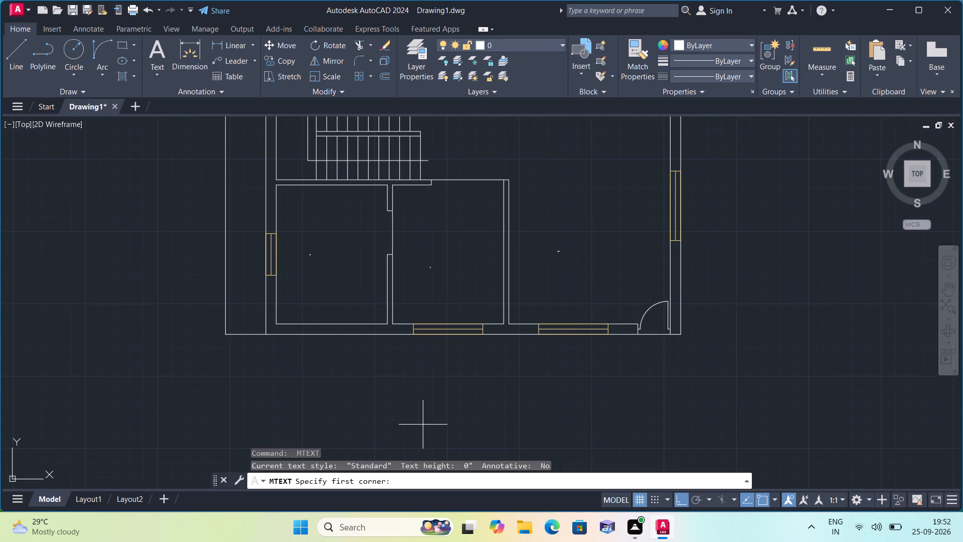
triple_click(423, 425)
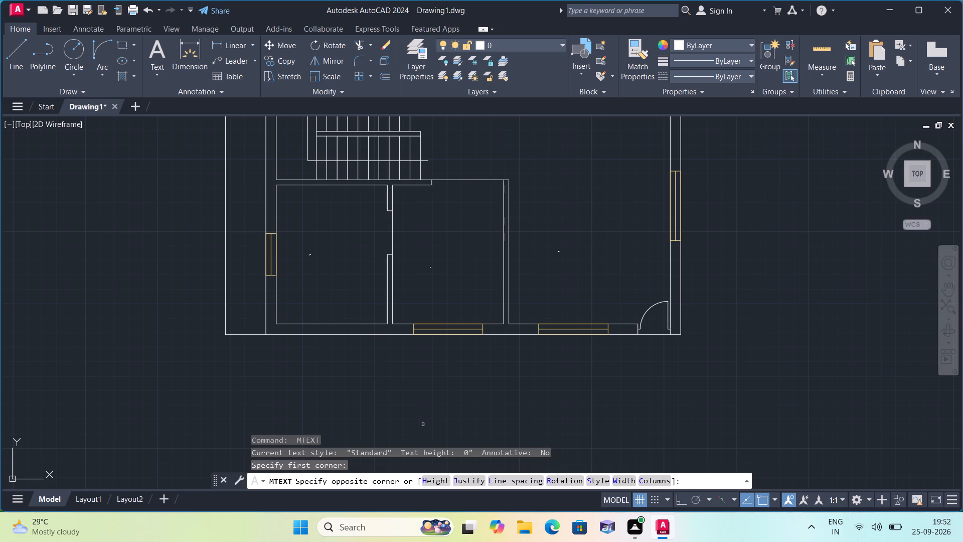
type("GROUND")
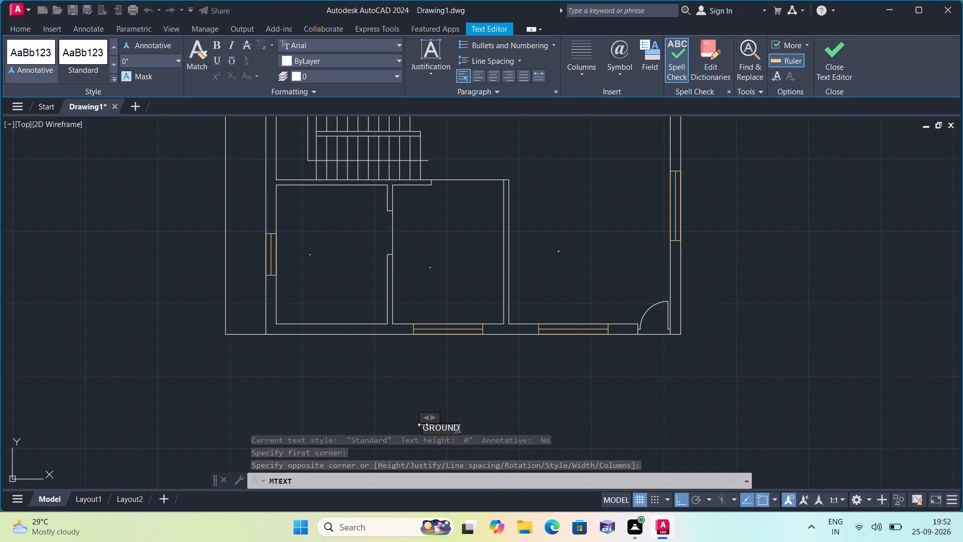
key("space")
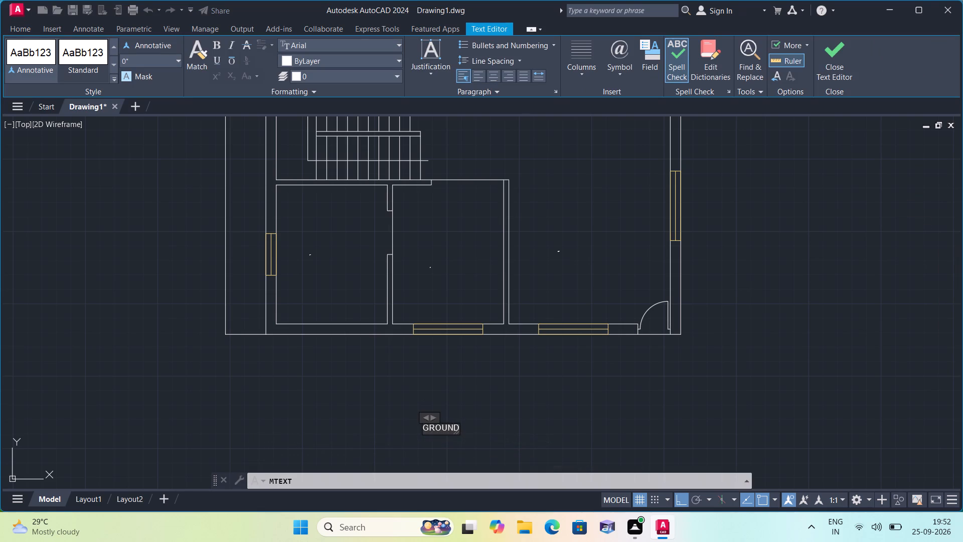
type("FLOOR PLAN")
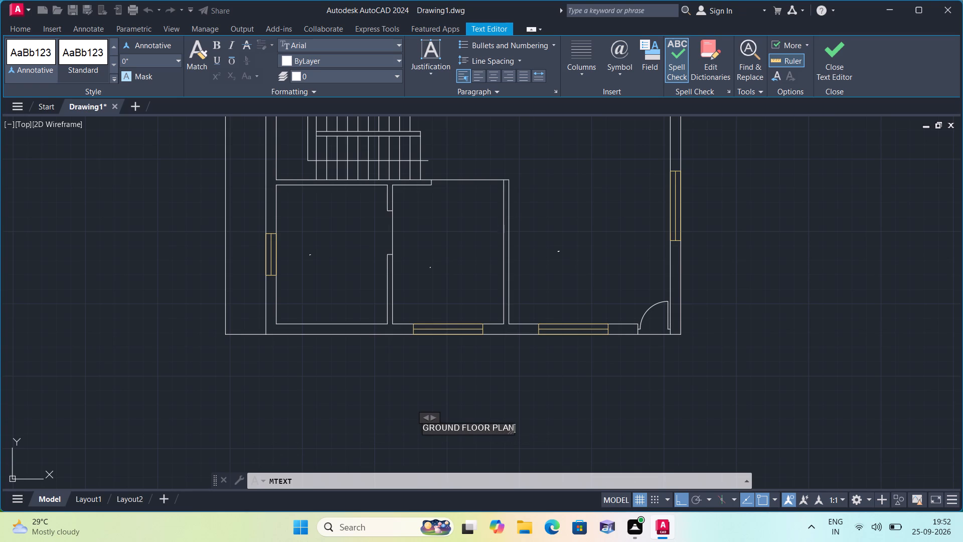
left_click(450, 412)
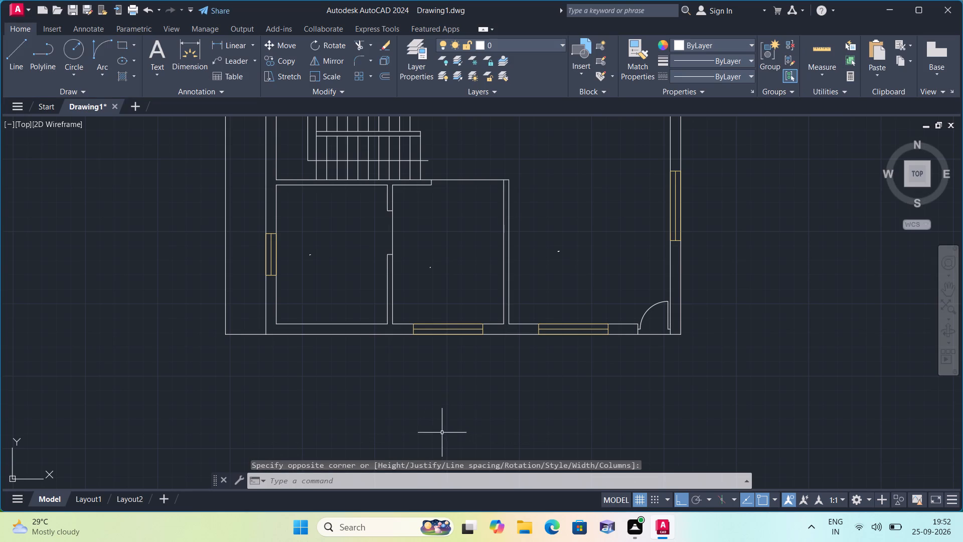
Add multiline text reading TOTAL BUILDUP AREA=1200sqft below the plan's south wall, near the title.
key("space")
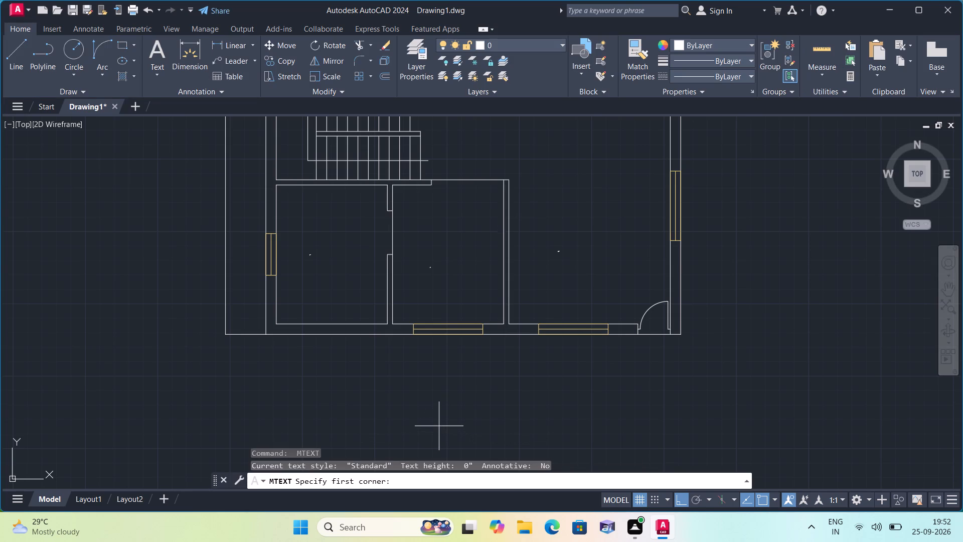
left_click(439, 426)
triple_click(439, 426)
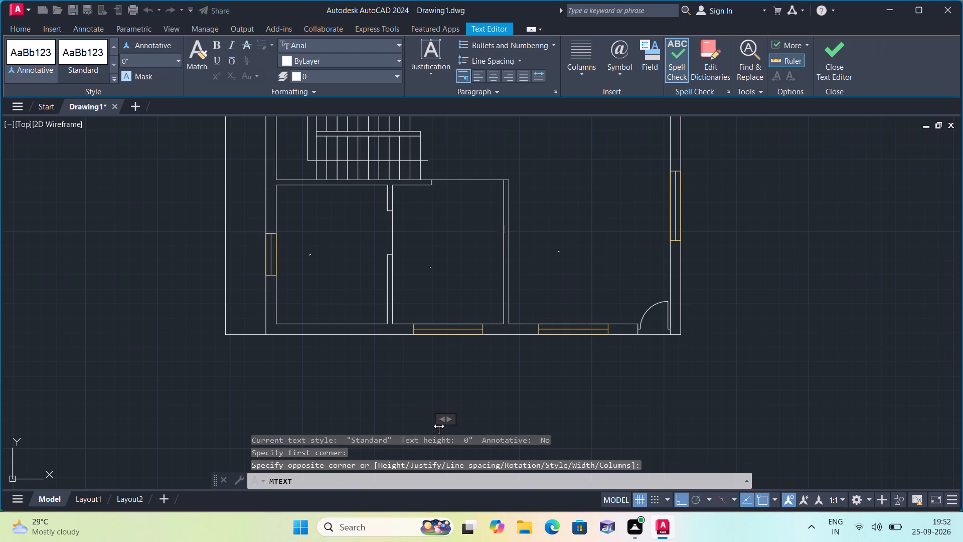
type("TOTAL")
key("space")
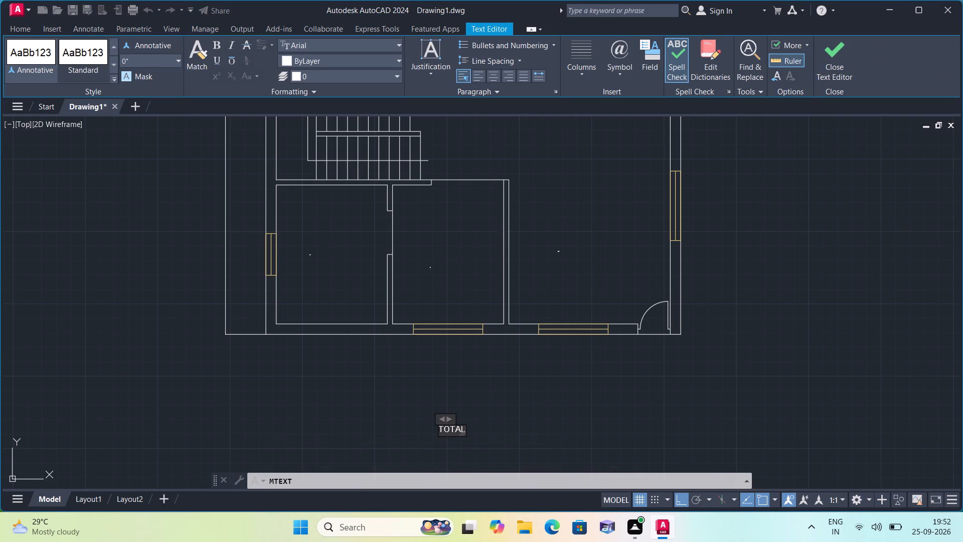
type("BUILD")
type("UP")
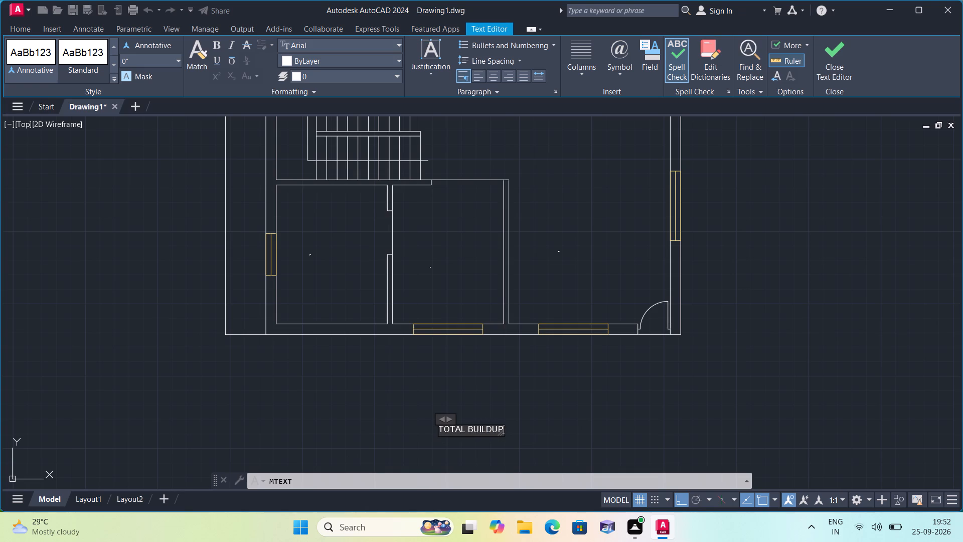
key("space")
key("a")
type("REA")
type("=1200")
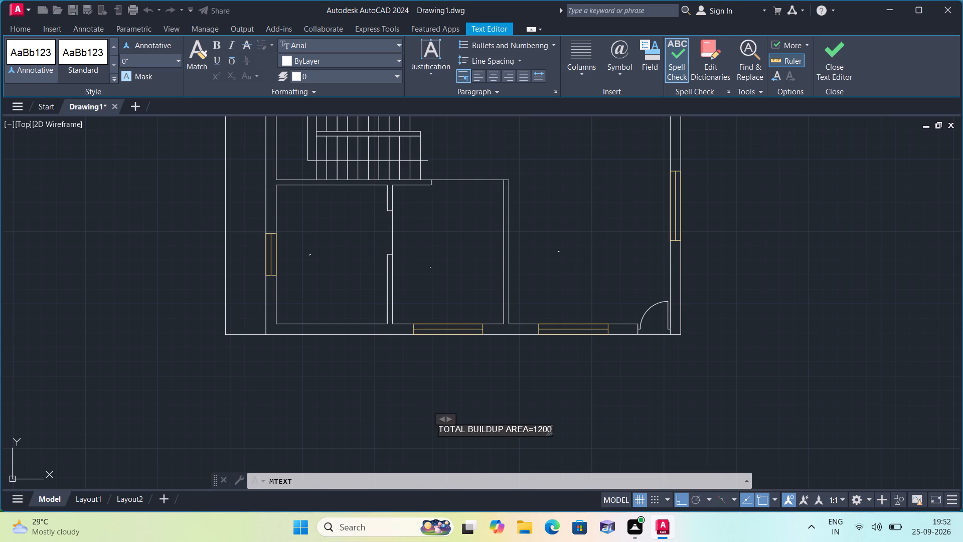
type("sqft")
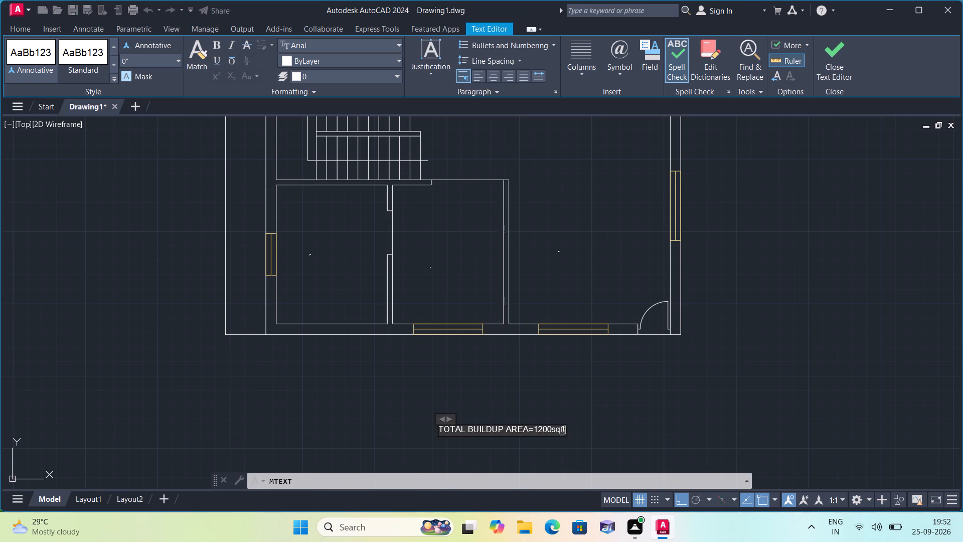
left_click(439, 426)
left_click(407, 416)
Add multiline text reading EAST FACING HOUSE above the 30' dimension at the plan's north side.
scroll(377, 390, "down", 1)
middle_click_drag(377, 390, 361, 471)
scroll(364, 479, "down", 1)
scroll(382, 361, "down", 1)
middle_click_drag(382, 361, 392, 541)
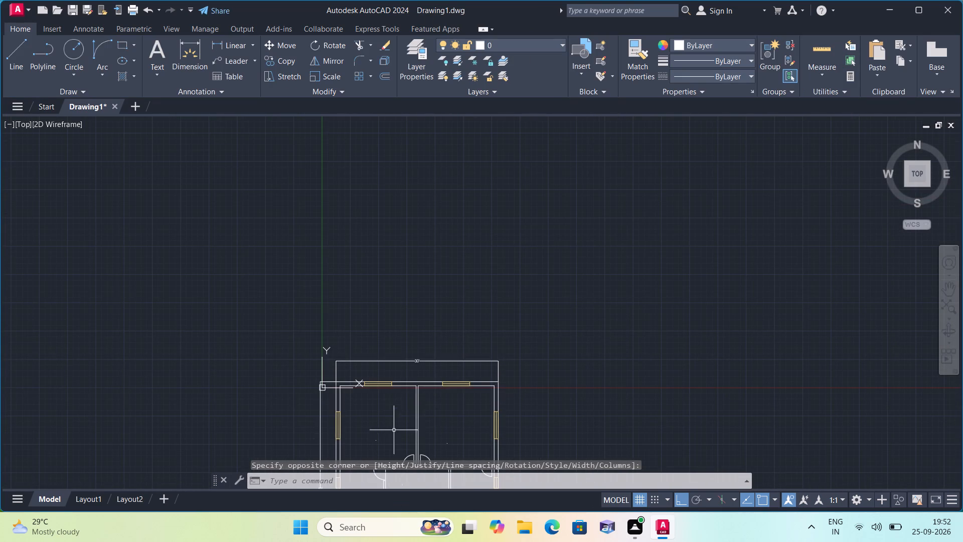
scroll(387, 352, "up", 1)
scroll(403, 391, "up", 1)
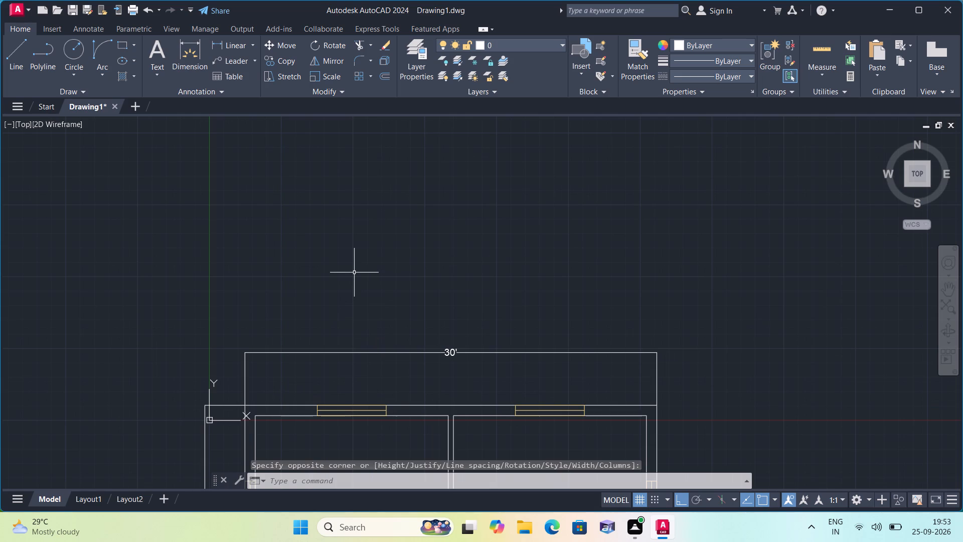
key("space")
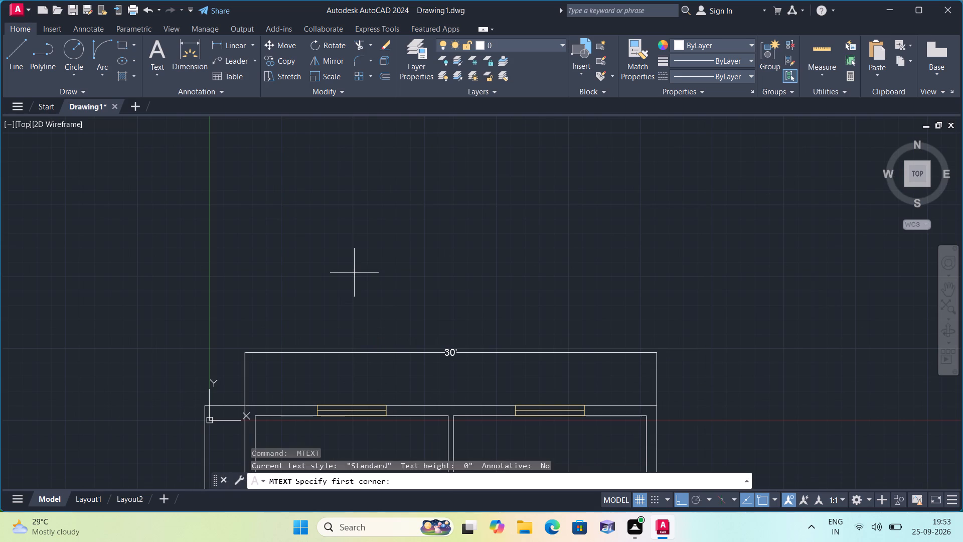
triple_click(408, 322)
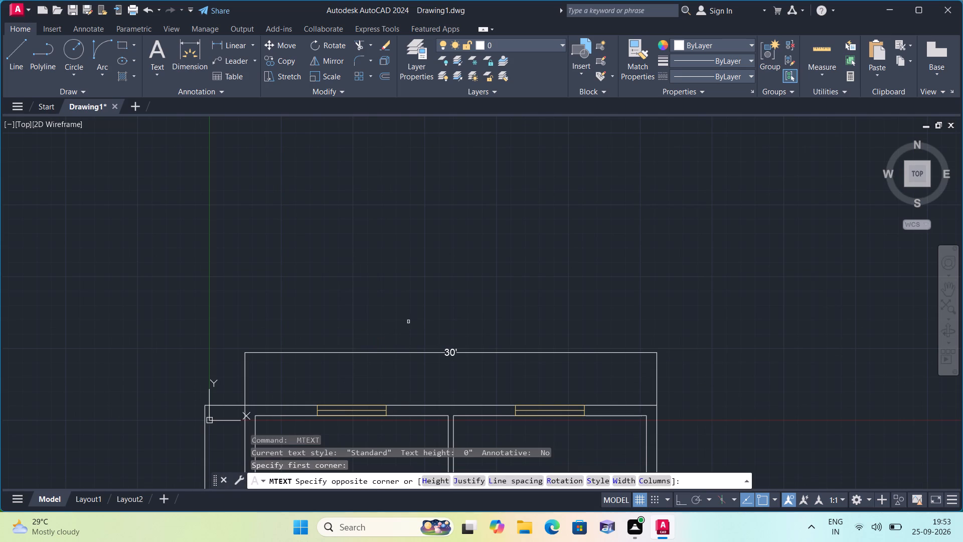
type("EAST")
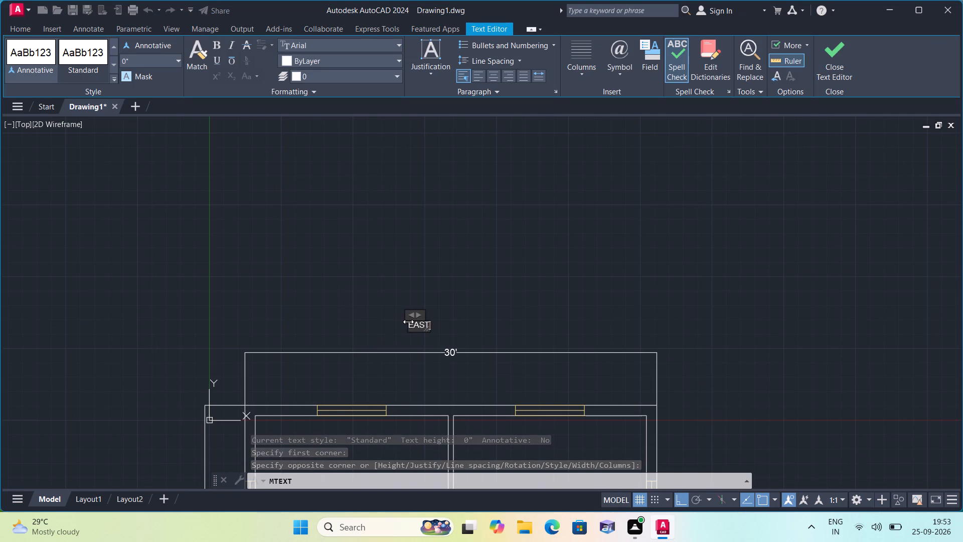
key("space")
type("FACING")
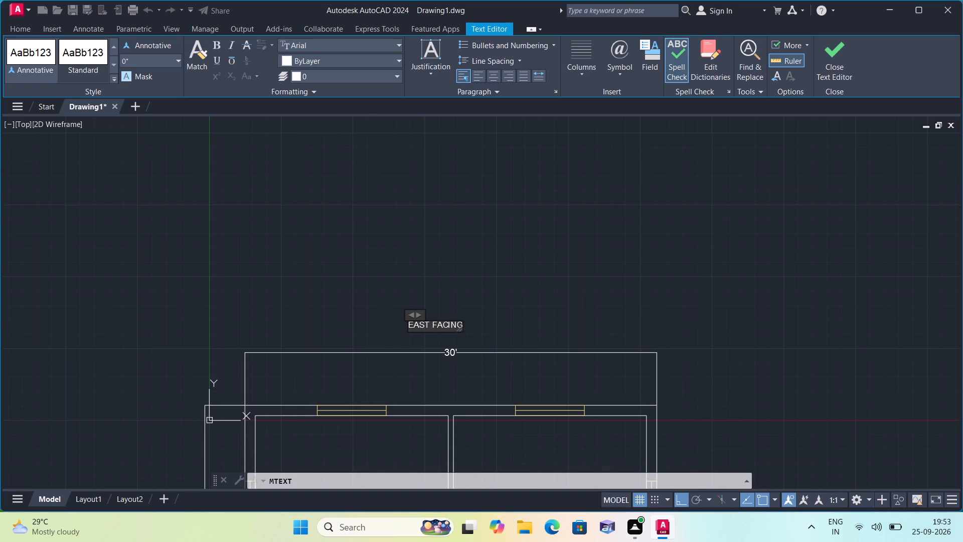
key("space")
type("HOUSE")
left_click(426, 370)
Add multiline text reading [9.14] in the empty space east of the plan.
scroll(440, 378, "down", 1)
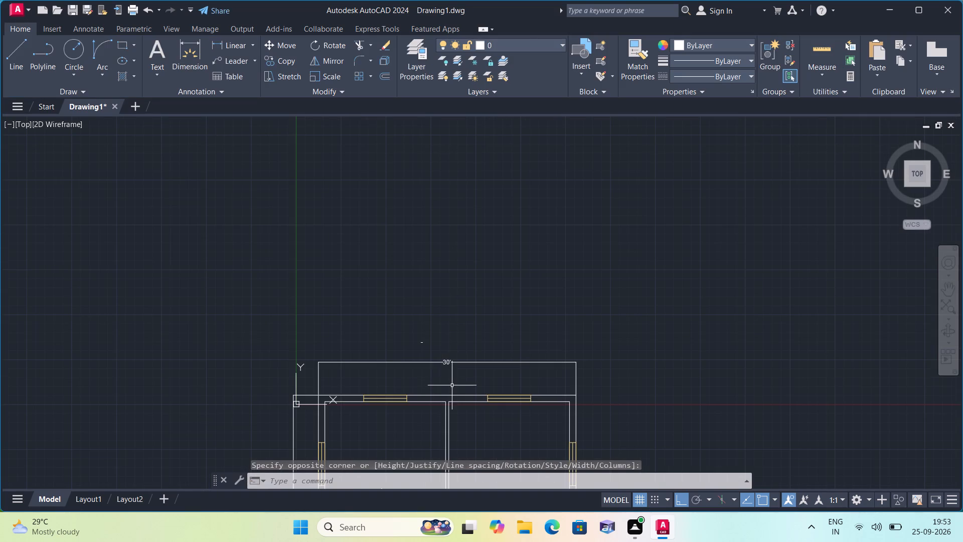
middle_click_drag(449, 385, 415, 321)
scroll(432, 332, "down", 1)
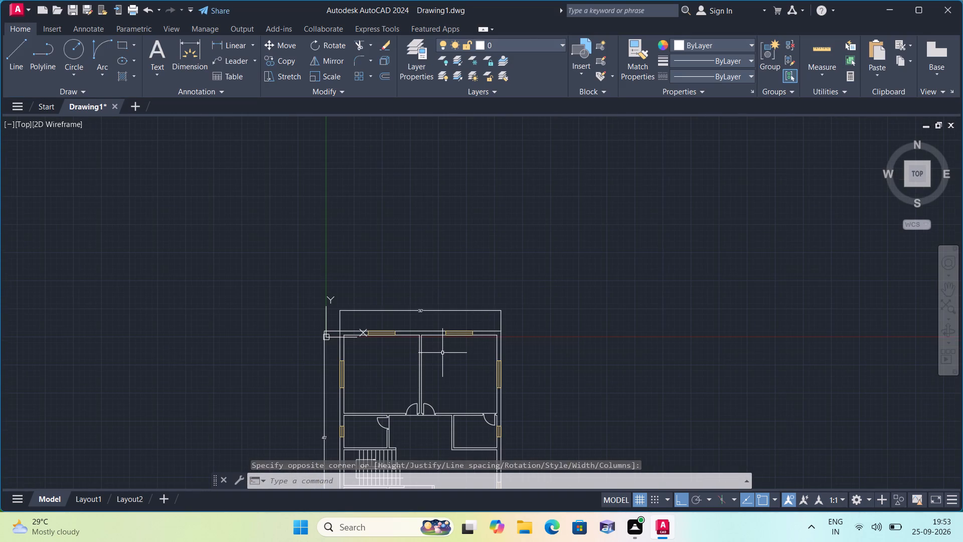
middle_click_drag(440, 354, 413, 233)
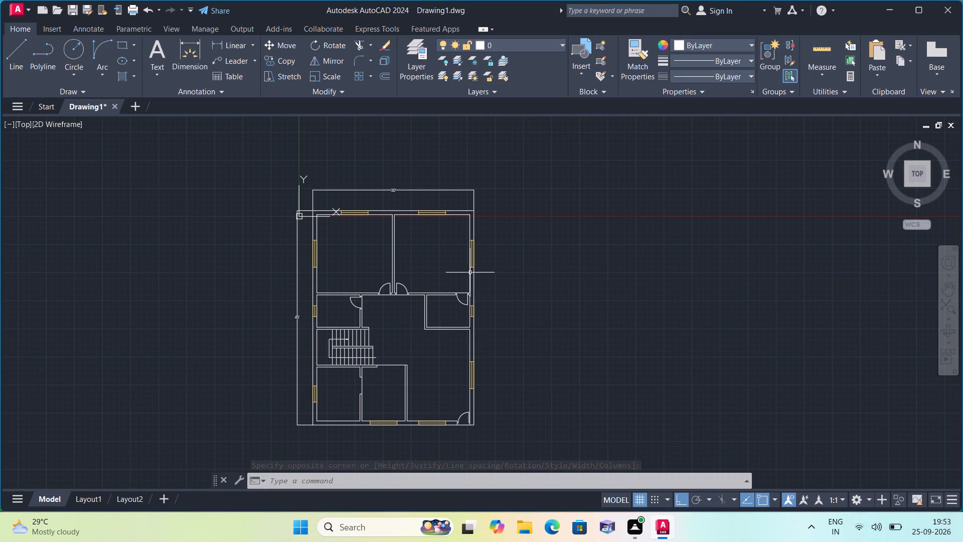
middle_click_drag(554, 334, 516, 293)
key("space")
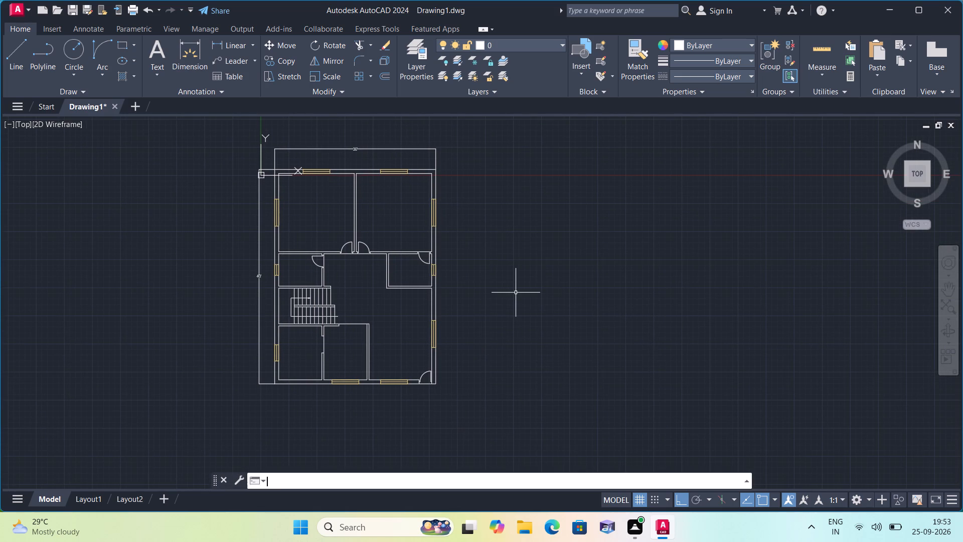
double_click(516, 293)
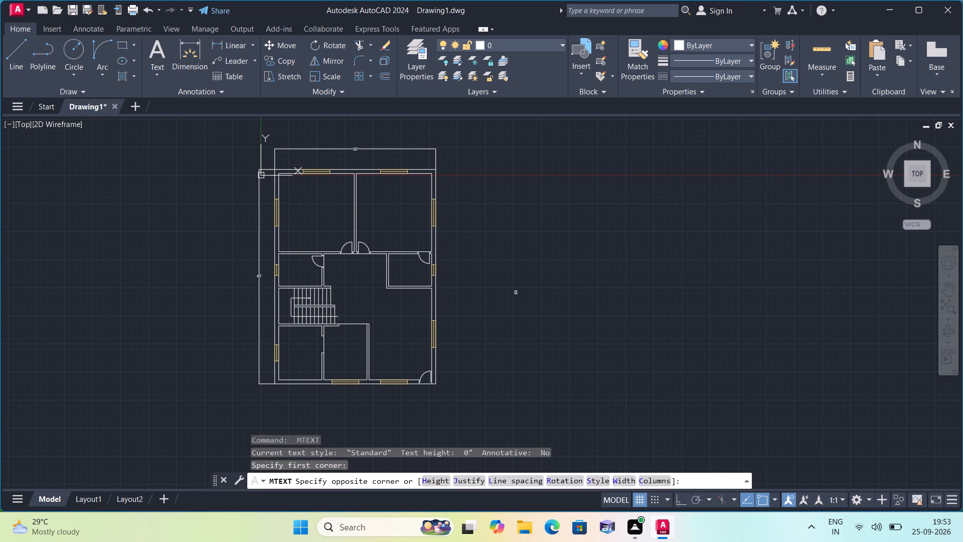
double_click(516, 293)
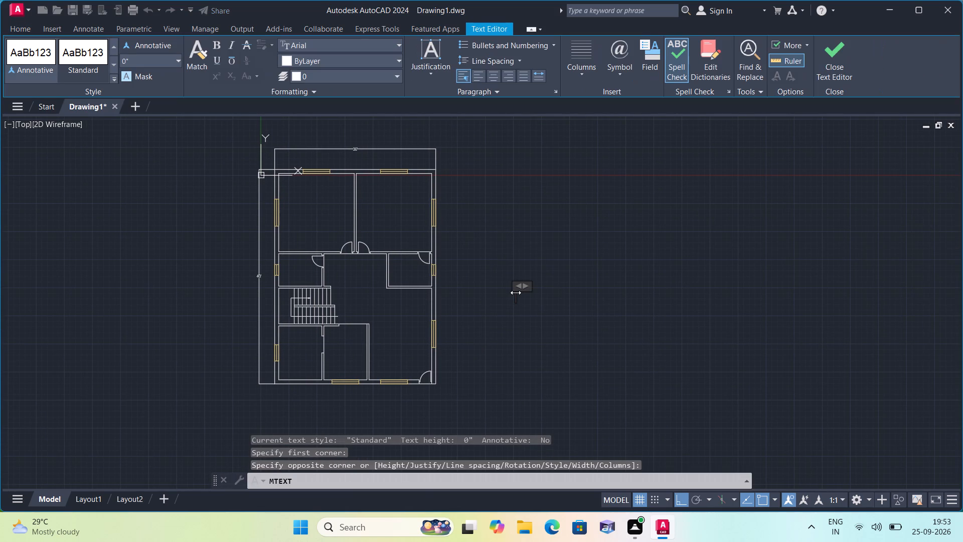
key("bracketleft")
type("9.14")
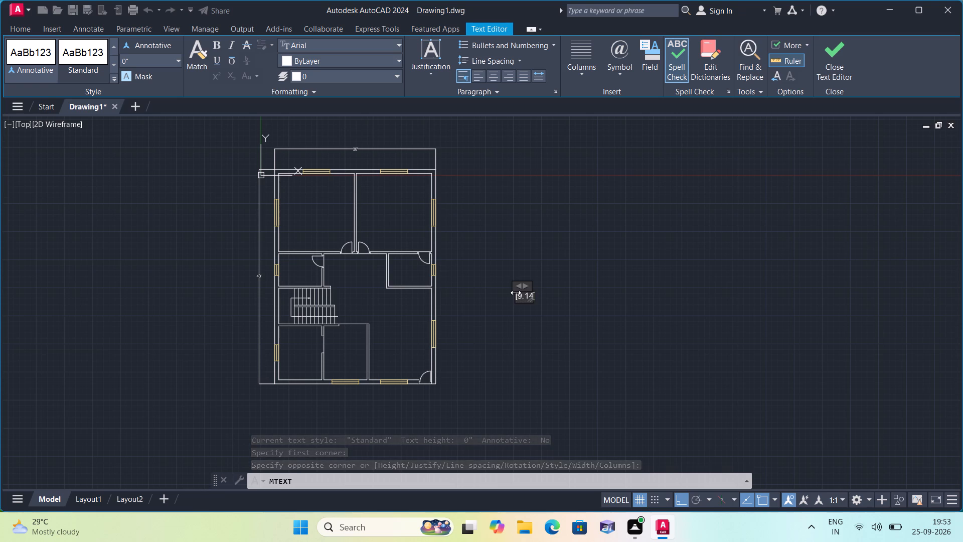
key("bracketright")
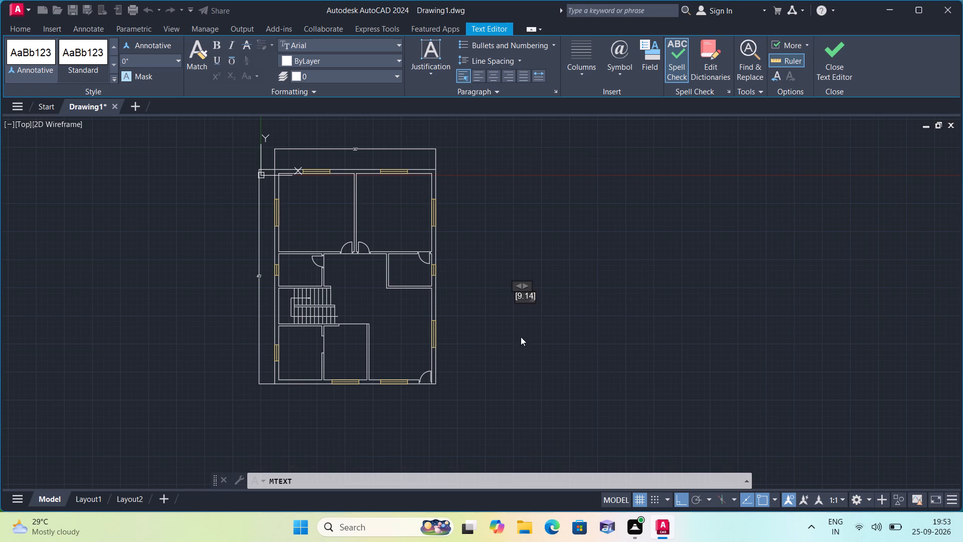
left_click(536, 371)
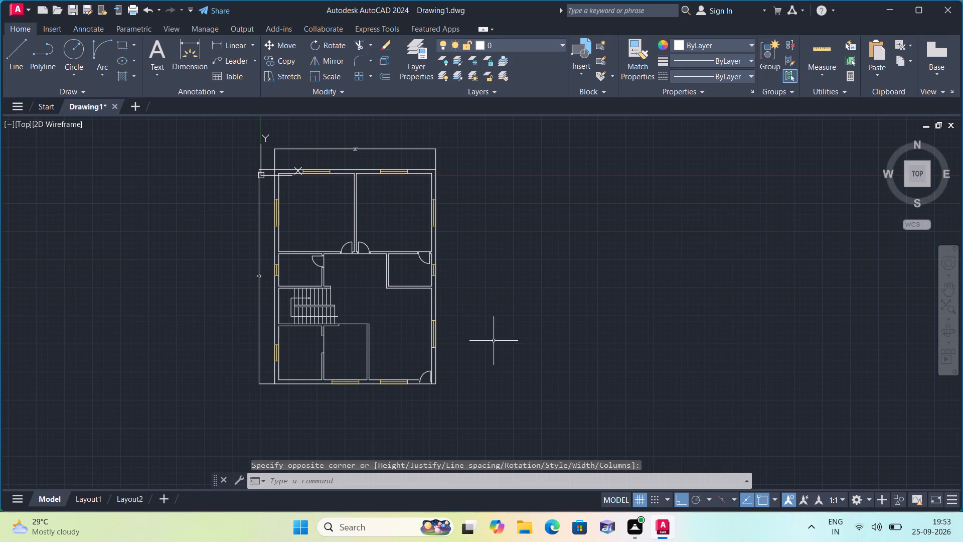
Add multiline text reading [12.19] in the empty space east of the plan, level with the lower east window.
key("space")
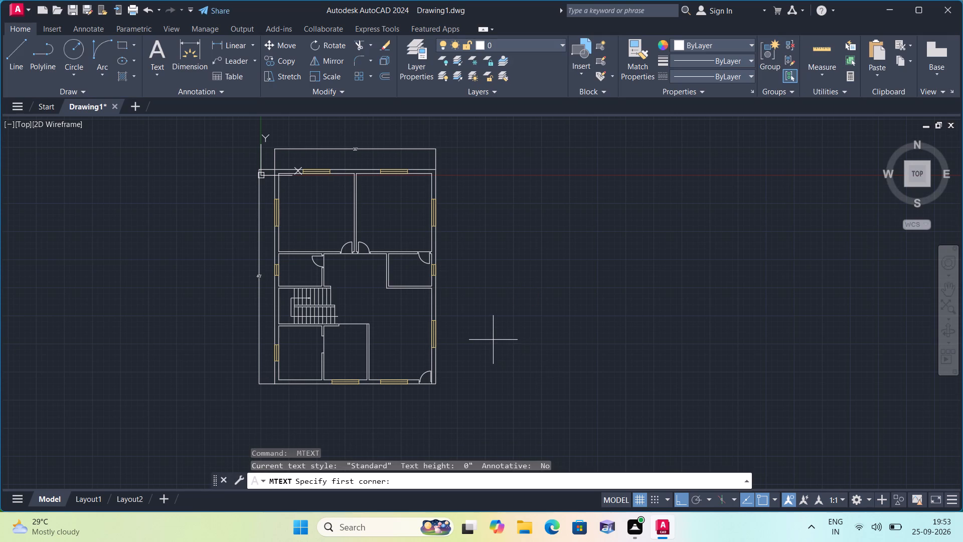
double_click(493, 339)
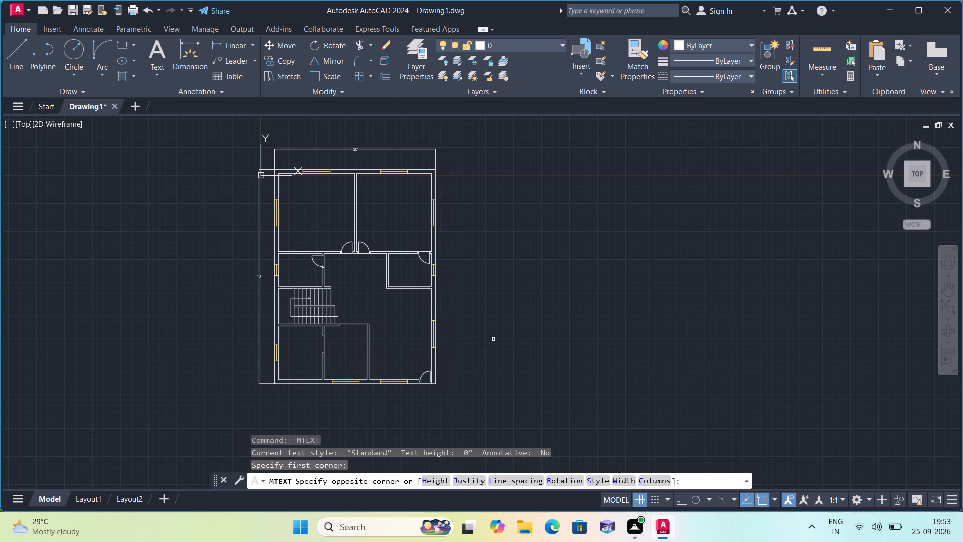
key("bracketleft")
type("12.19]")
key("BackSpace")
key("BackSpace")
key("BackSpace")
key("BackSpace")
key("BackSpace")
key("BackSpace")
key("BackSpace")
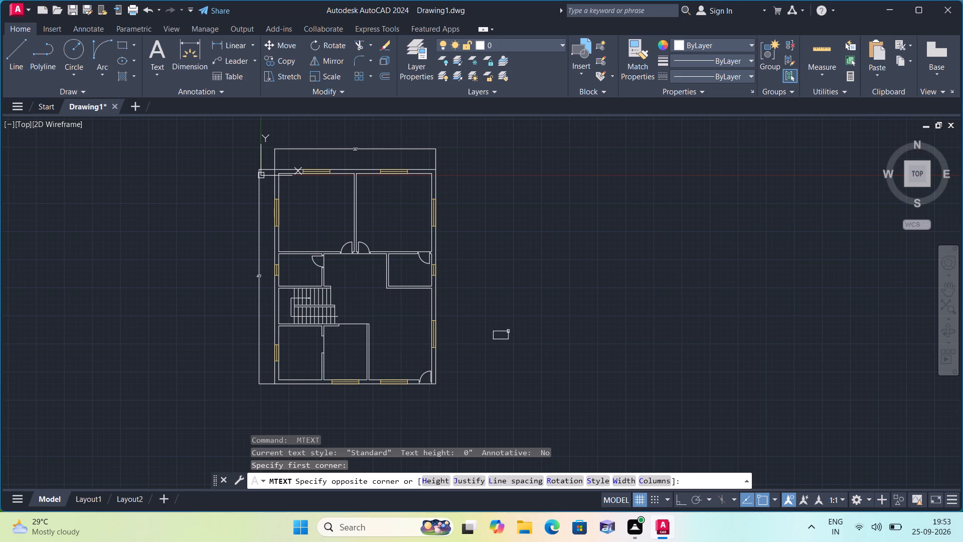
double_click(508, 336)
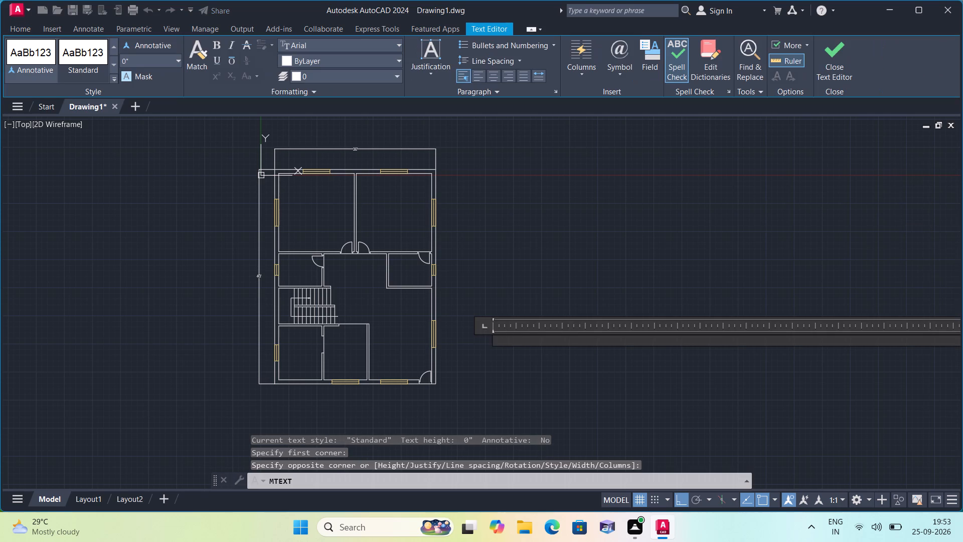
key("1")
key("BackSpace")
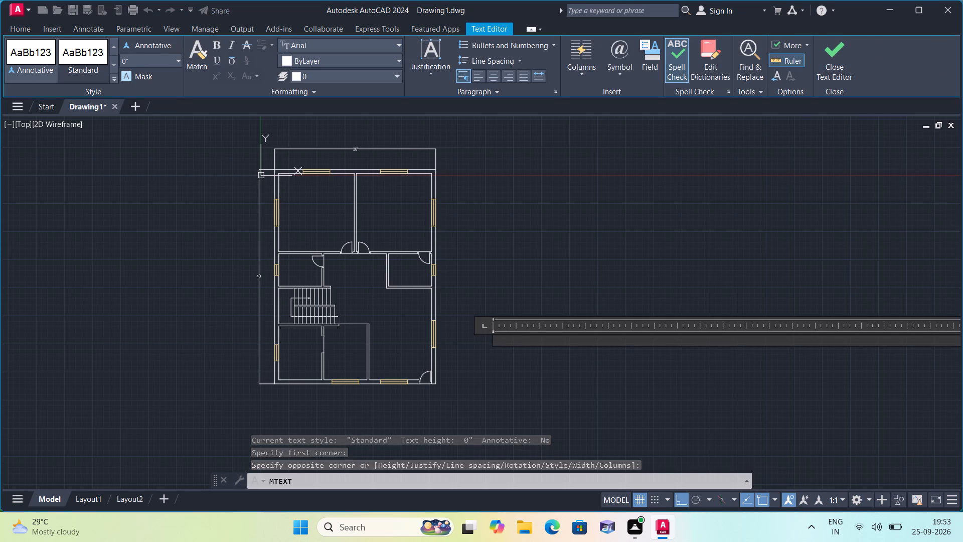
type("[12")
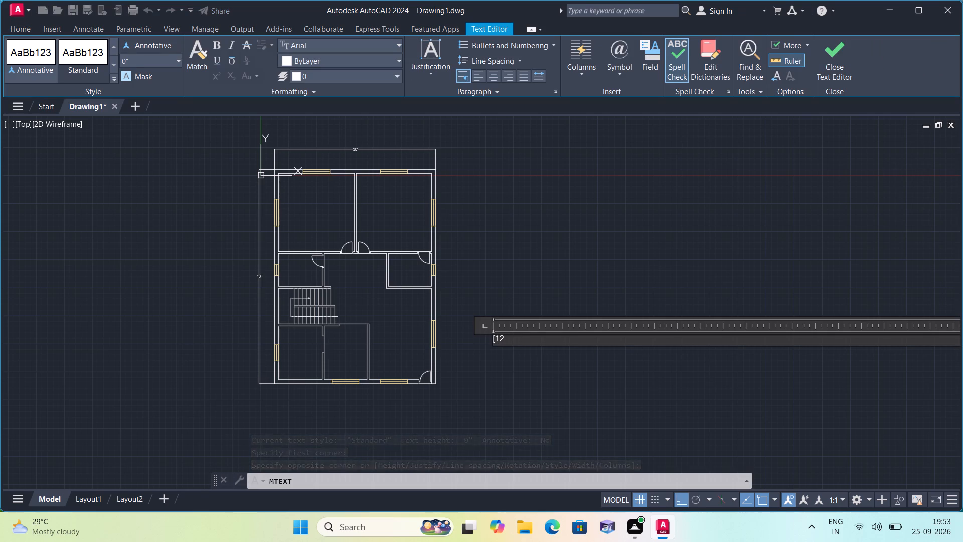
key("1")
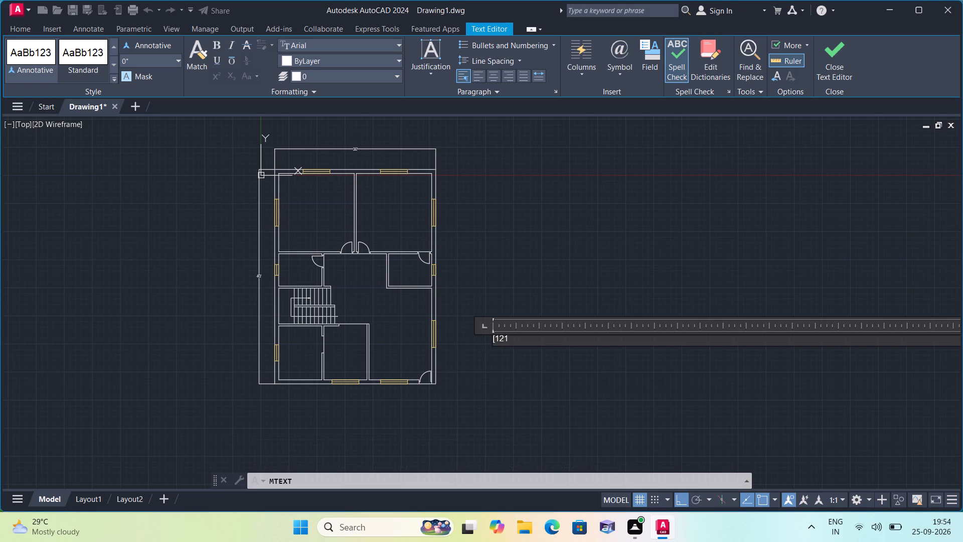
key("BackSpace")
type(".19]")
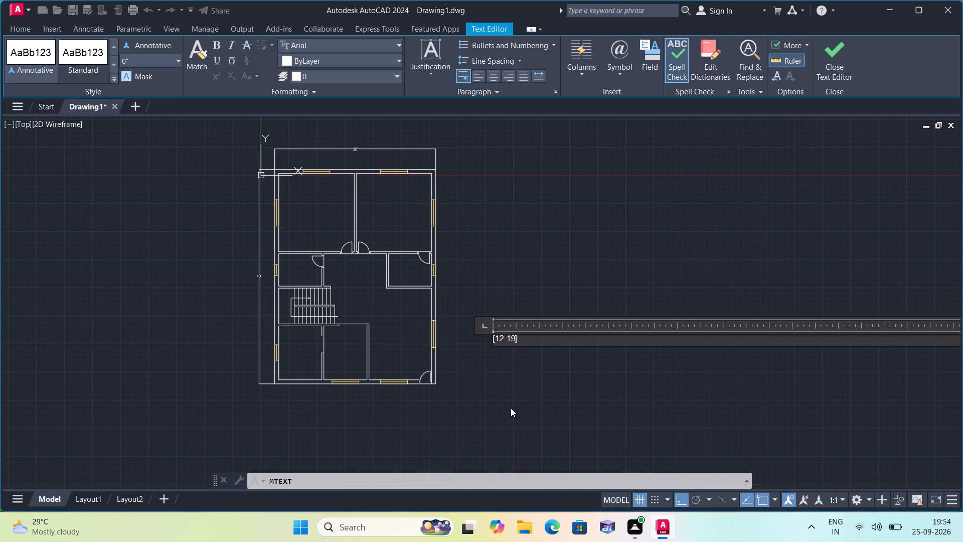
left_click(513, 405)
Add the multiline text tag W1 below the plan's south wall, east of the title texts.
scroll(455, 393, "up", 1)
scroll(337, 417, "up", 1)
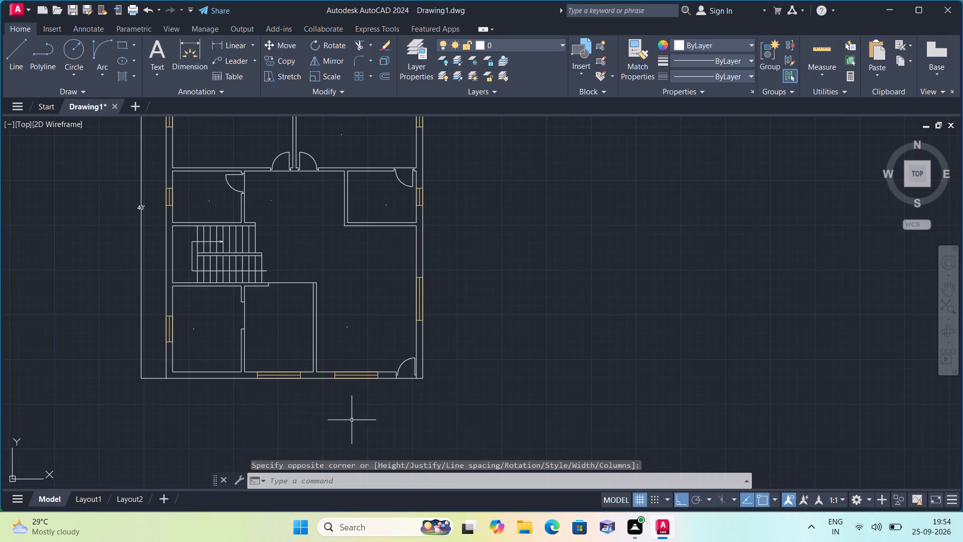
scroll(337, 417, "up", 1)
middle_click_drag(267, 402, 314, 355)
scroll(266, 392, "down", 1)
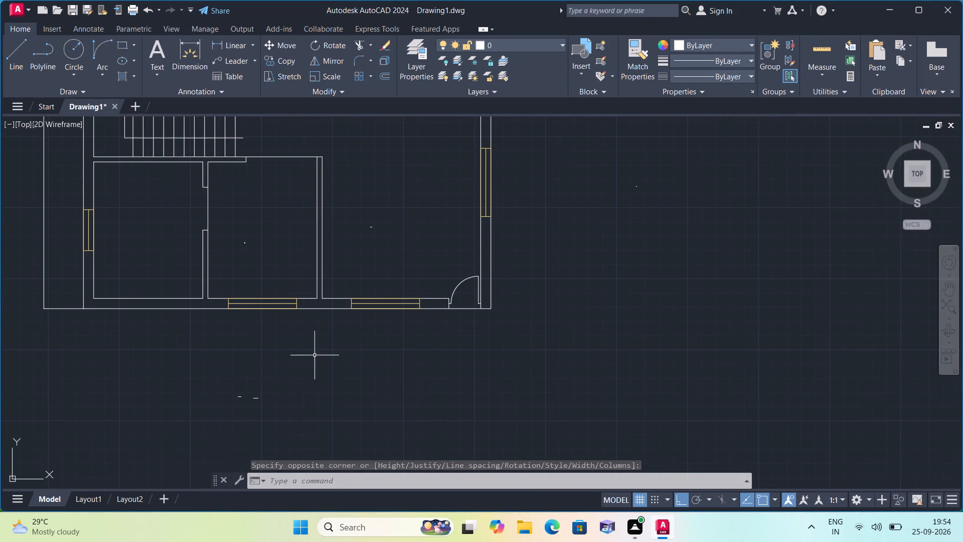
scroll(330, 358, "down", 2)
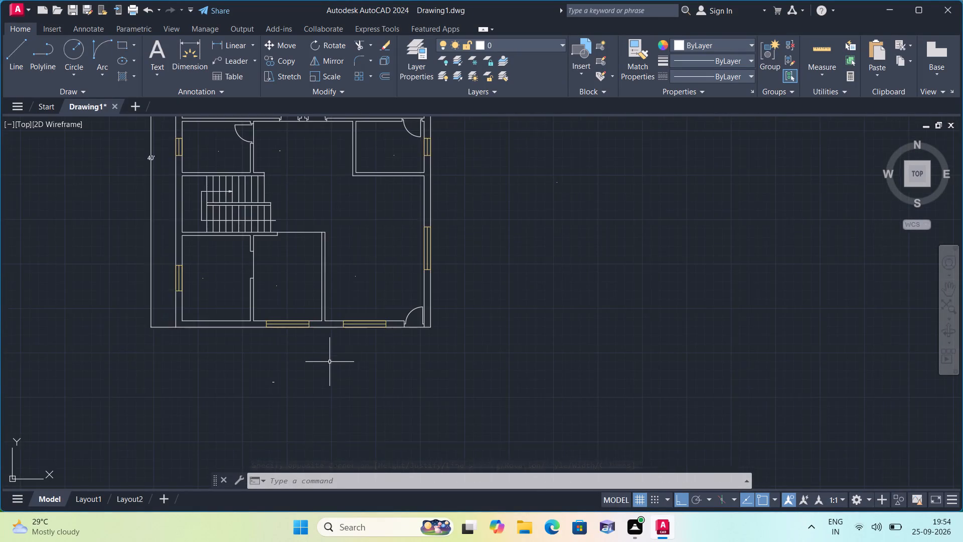
scroll(338, 370, "up", 2)
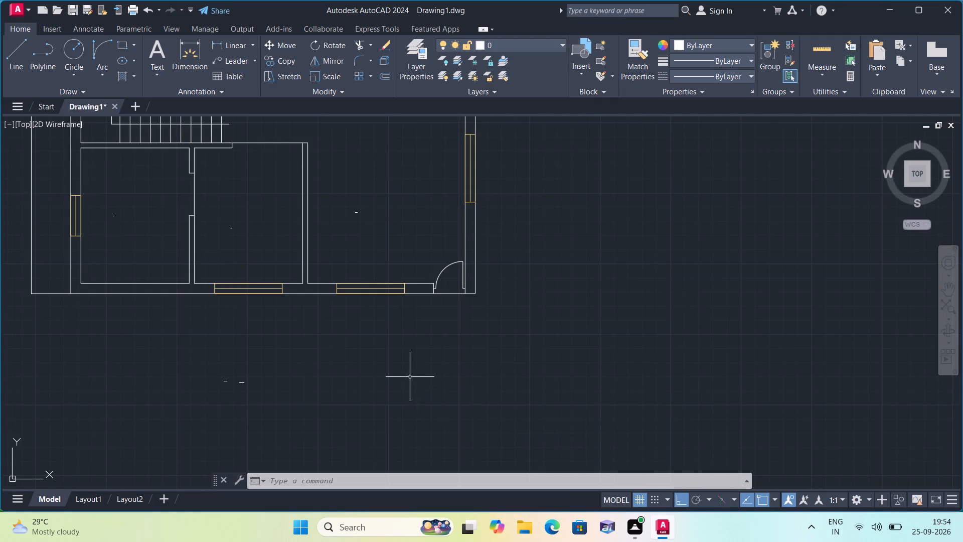
scroll(410, 377, "down", 1)
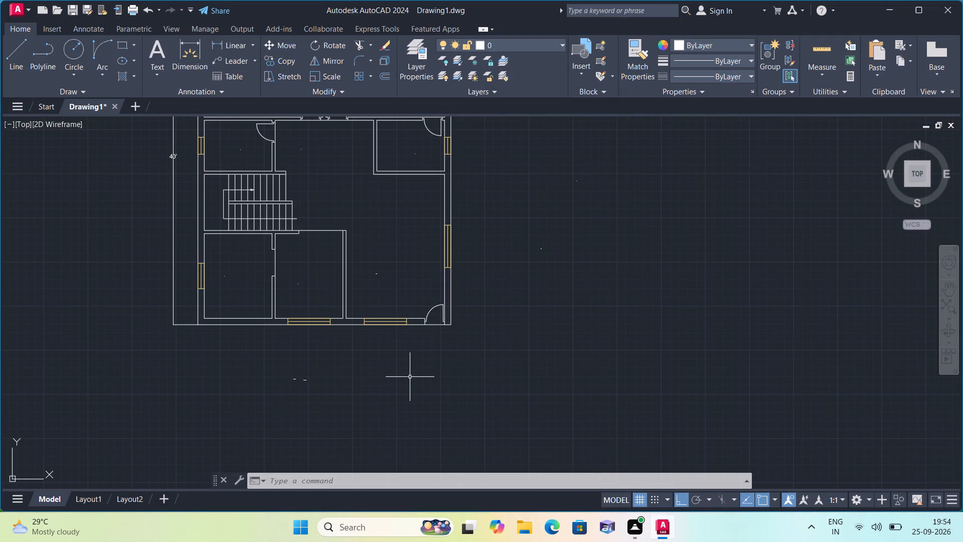
scroll(325, 370, "up", 1)
middle_click_drag(318, 377, 381, 389)
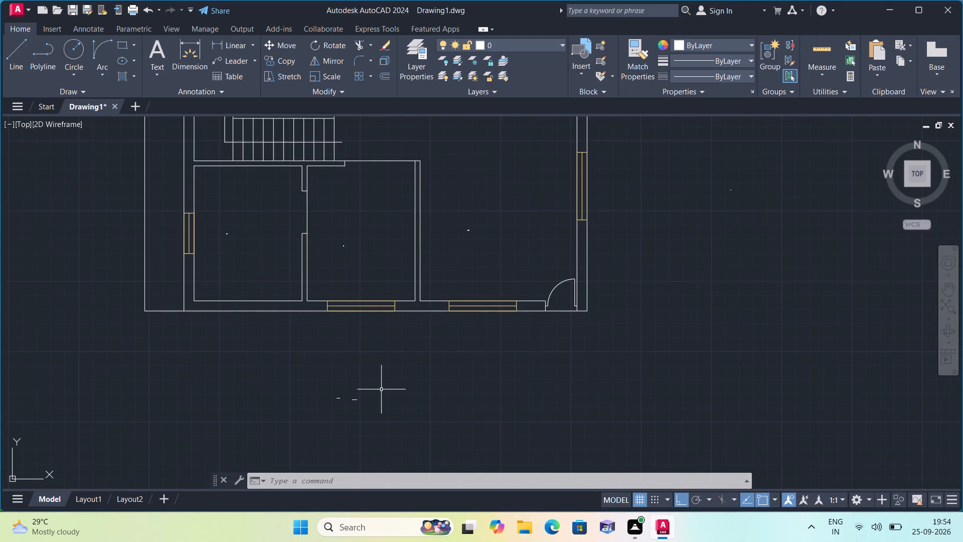
scroll(371, 394, "up", 4)
scroll(383, 394, "down", 2)
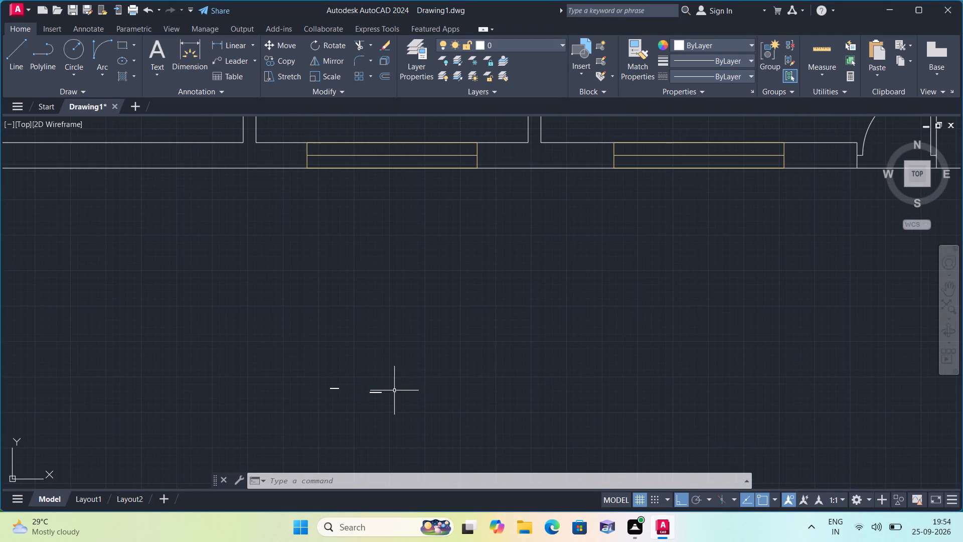
key("space")
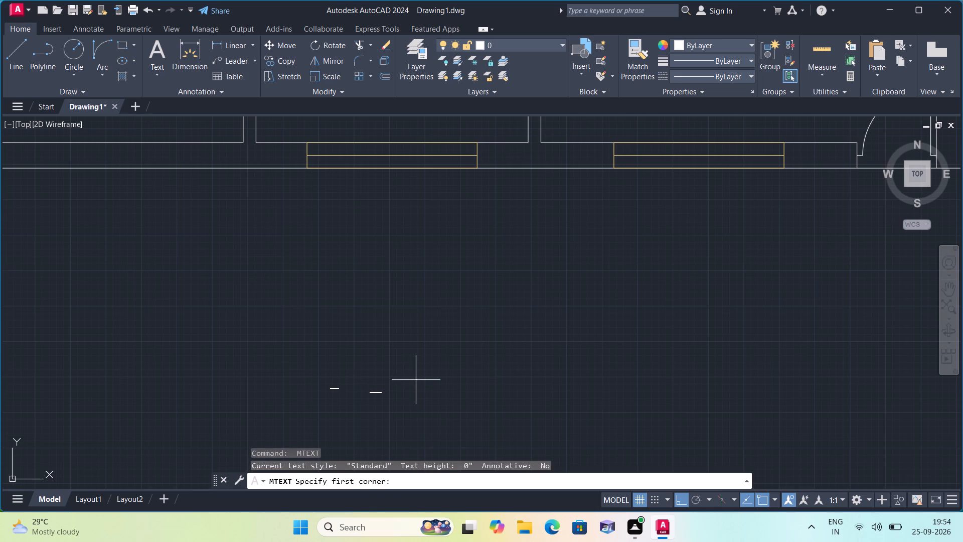
triple_click(602, 368)
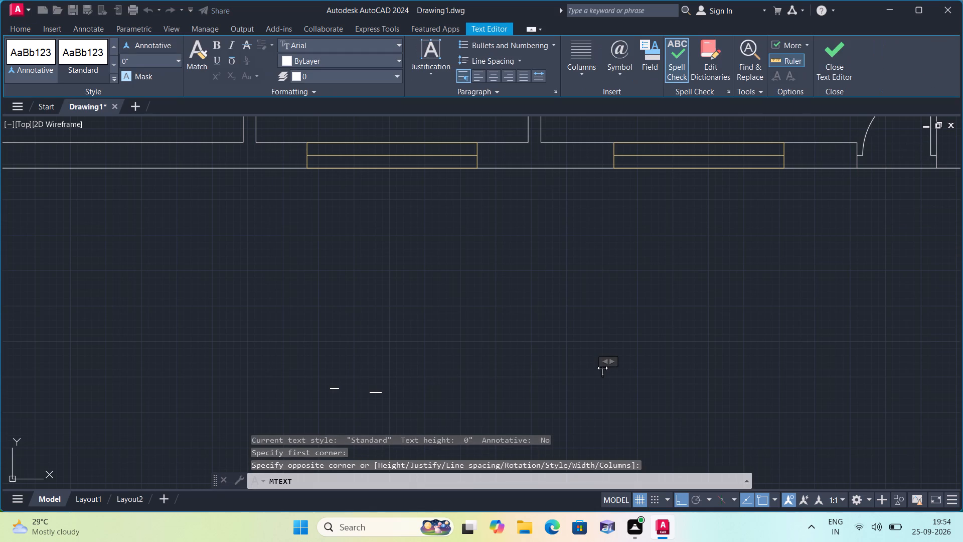
type("W1")
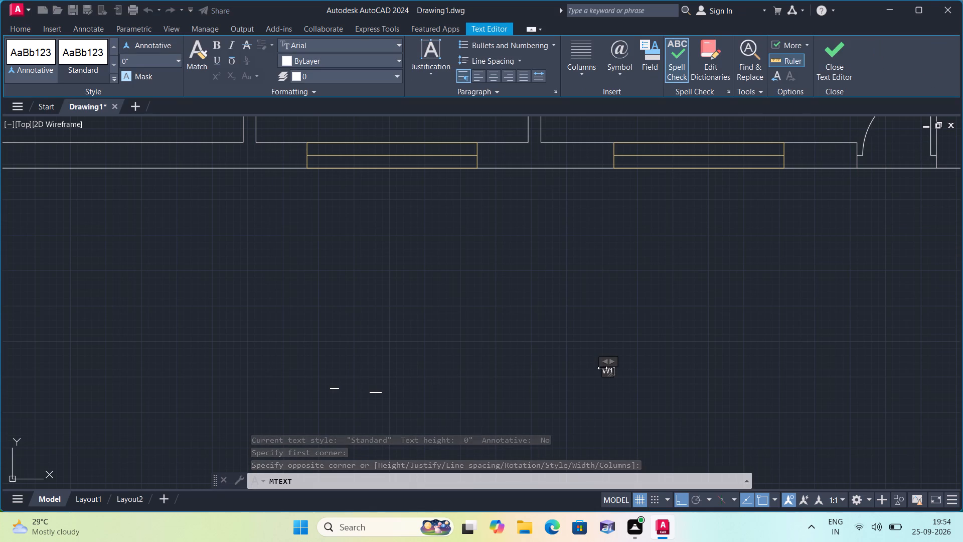
left_click(589, 416)
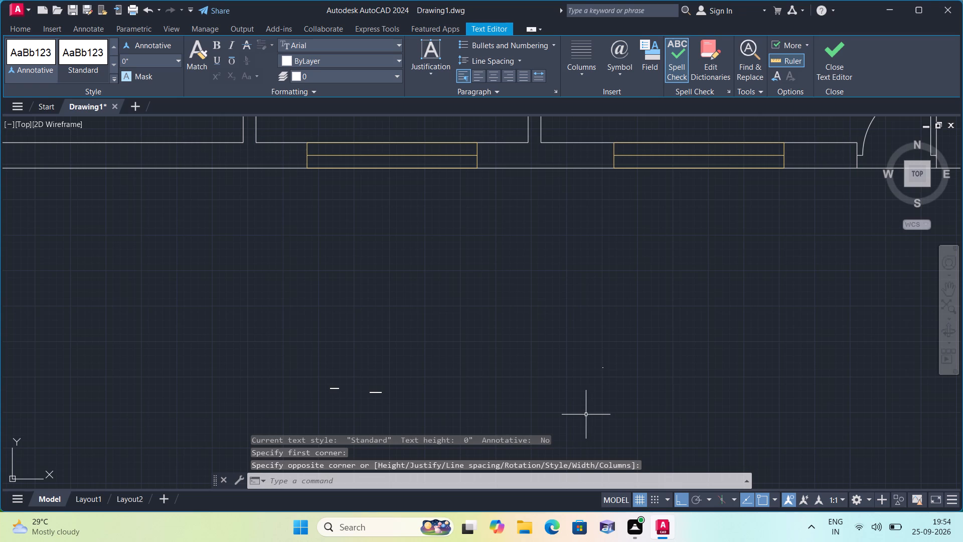
Add the multiline text tag V just below and slightly west of the W1 tag.
key("space")
triple_click(586, 415)
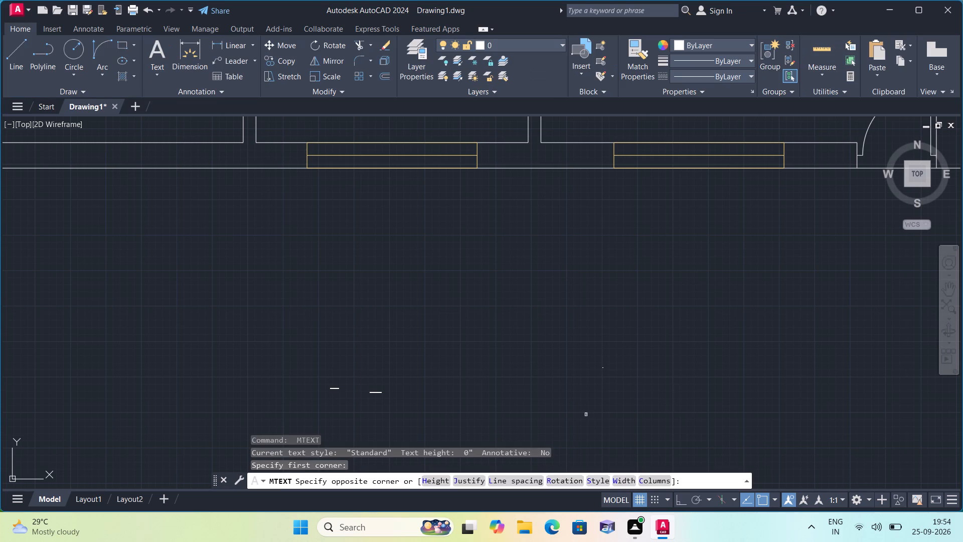
key("v")
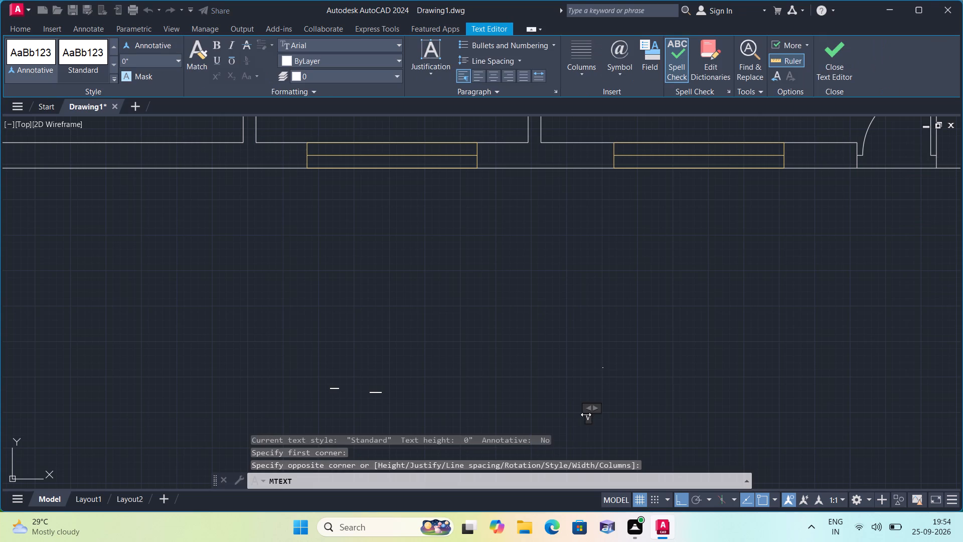
left_click(567, 420)
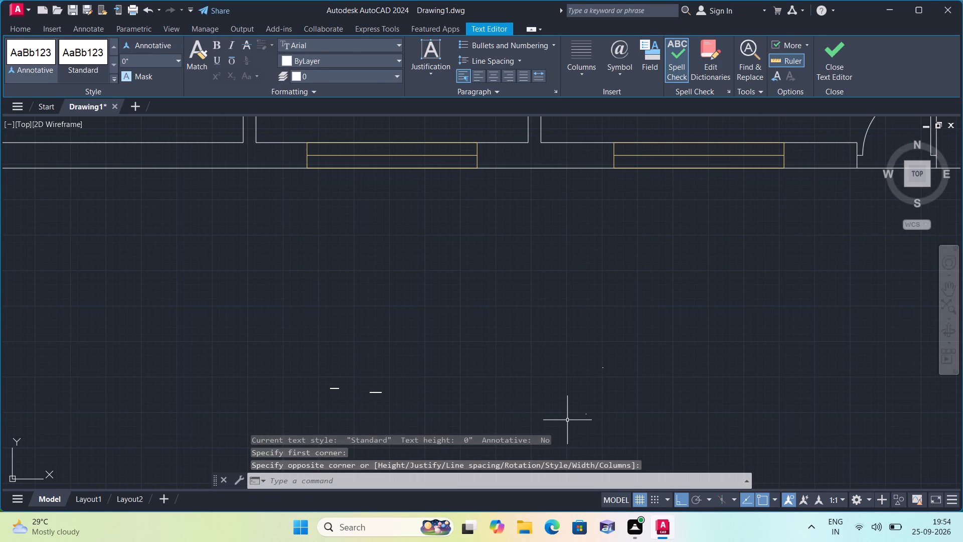
Add the multiline text tag W below the south wall, between the title texts and the W1 tag.
key("space")
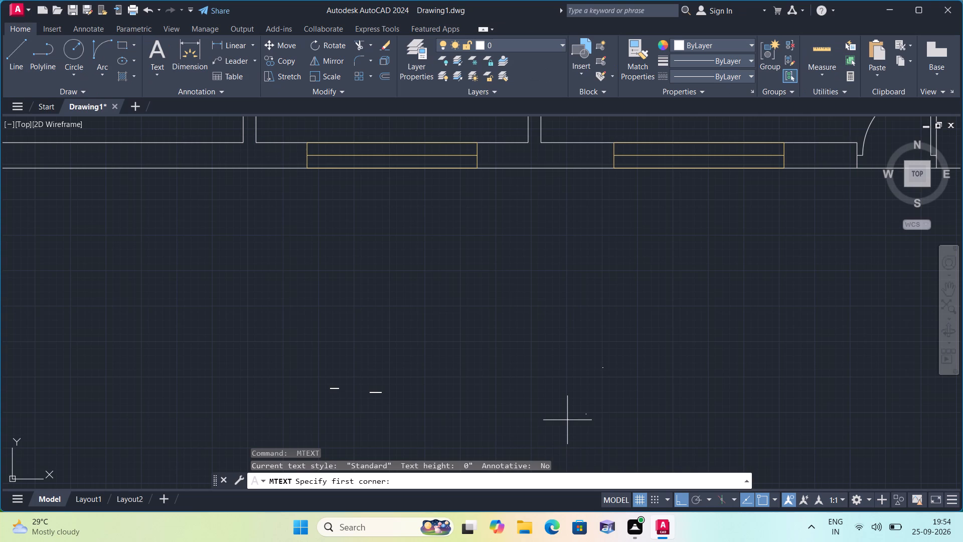
double_click(508, 321)
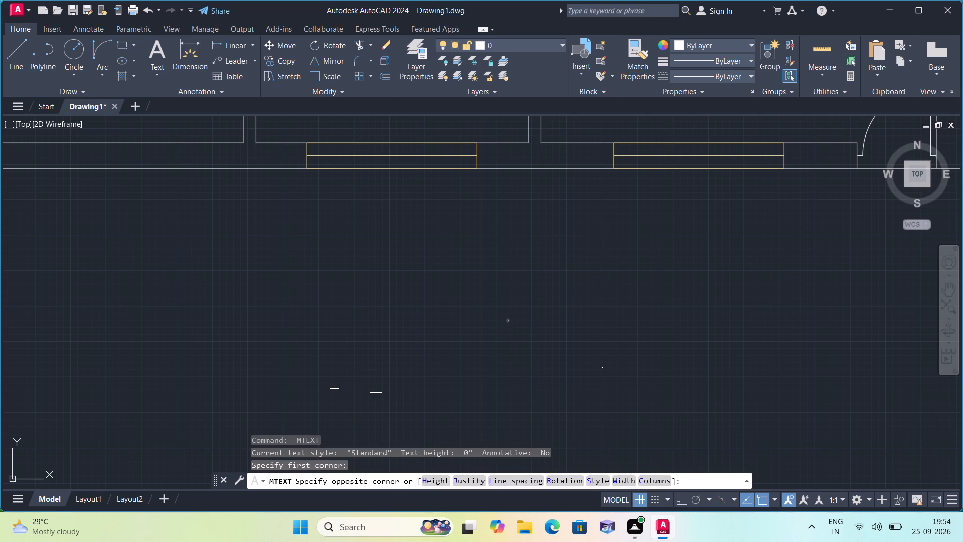
key("w")
key("BackSpace")
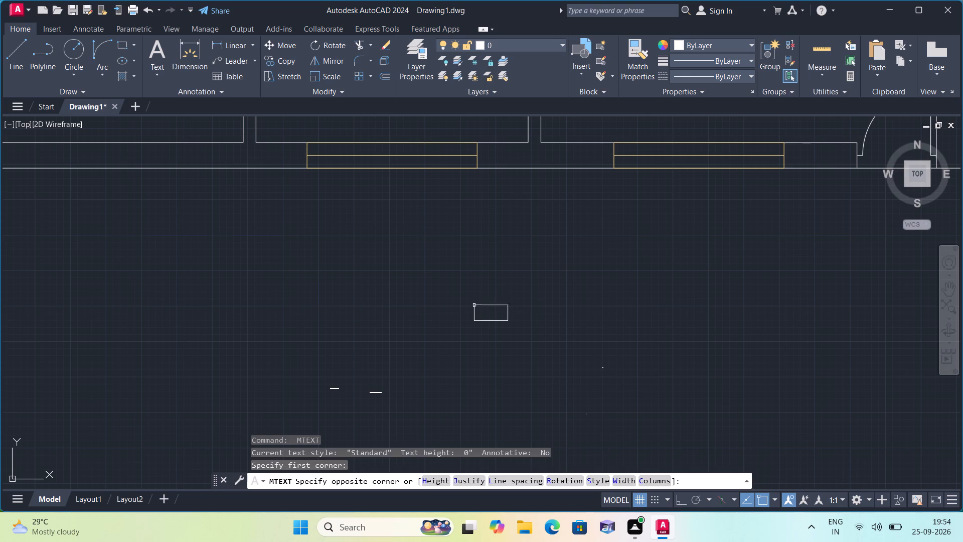
double_click(478, 326)
key("w")
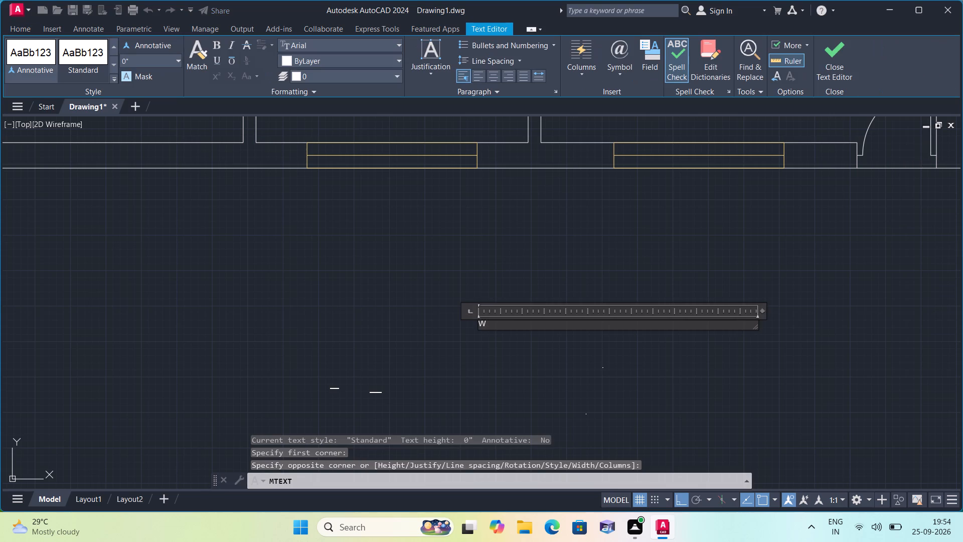
left_click(497, 397)
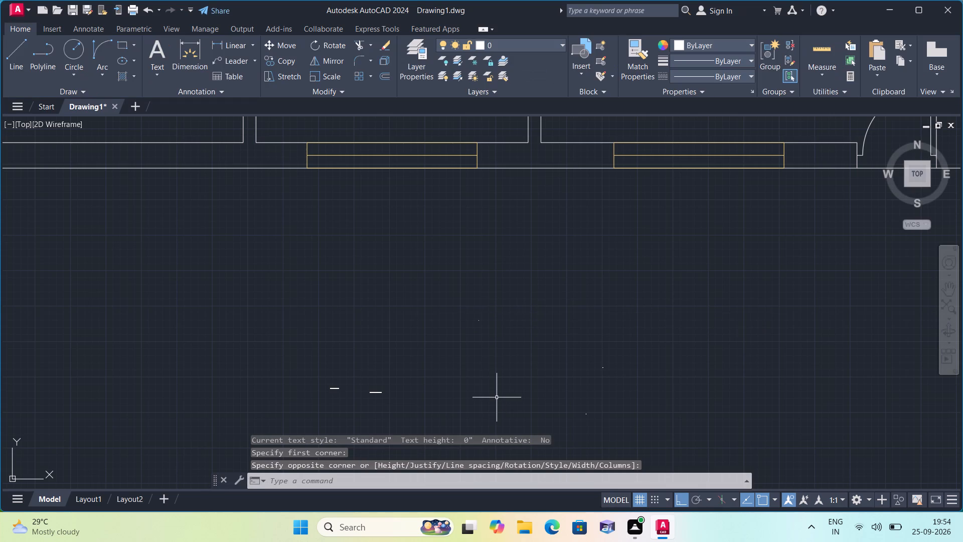
Add the multiline text tag MD below the W tag, just east of the title texts.
key("space")
triple_click(468, 382)
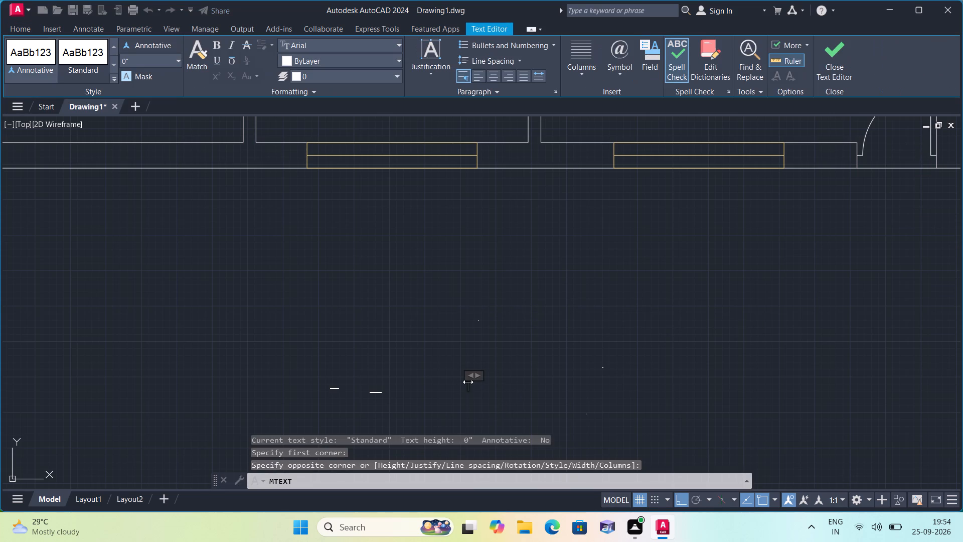
scroll(468, 382, "down", 1)
scroll(468, 382, "up", 1)
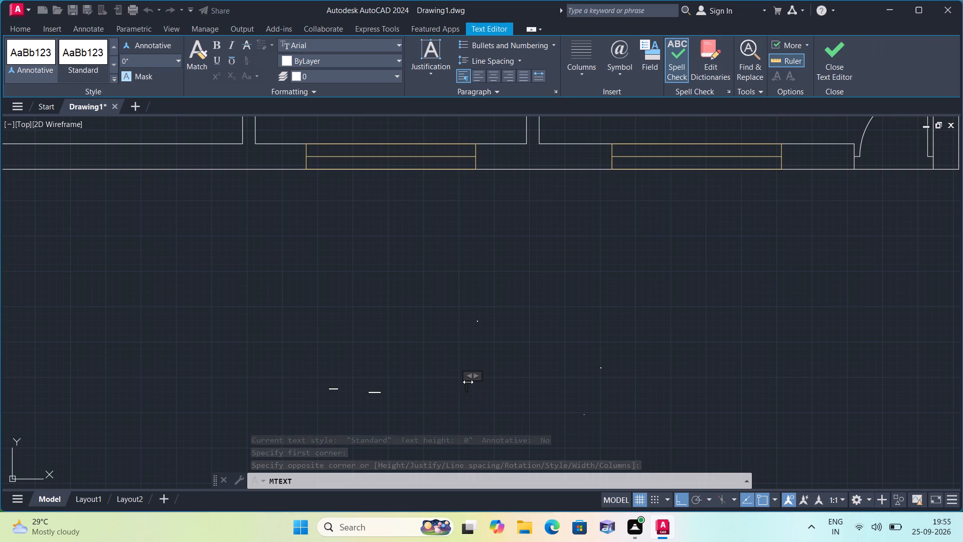
scroll(468, 382, "down", 1)
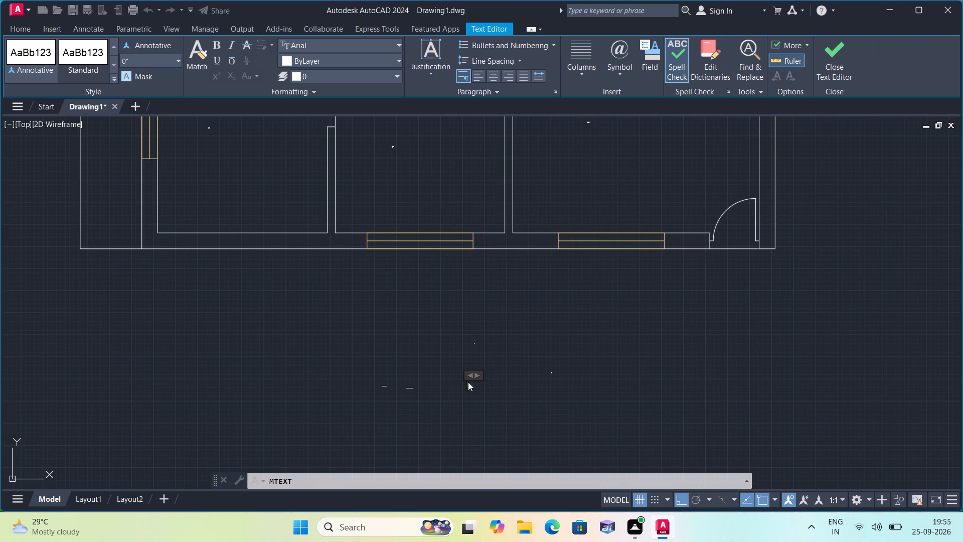
type("MD")
left_click(454, 402)
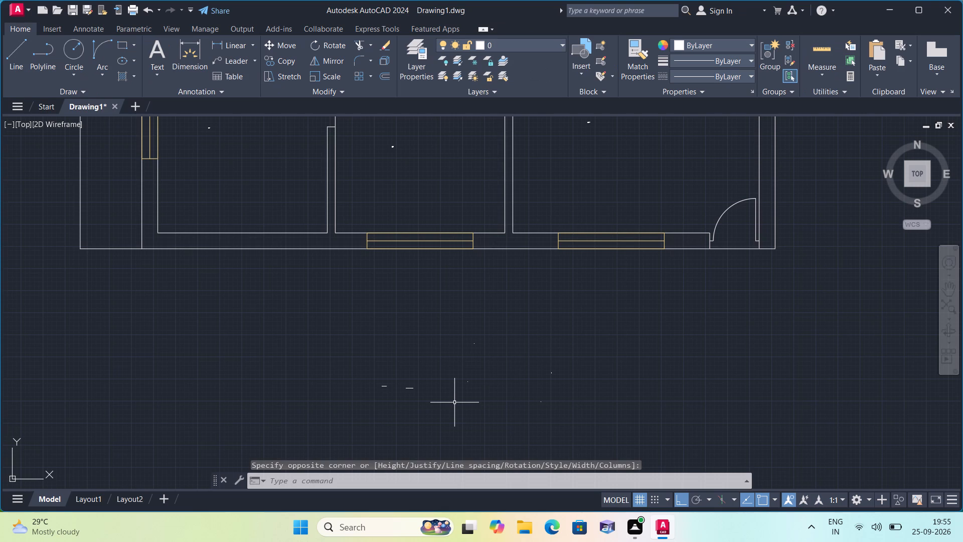
Add the multiline text tag D below the south wall, just below and slightly west of the MD tag.
scroll(454, 402, "up", 1)
scroll(454, 402, "down", 1)
key("space")
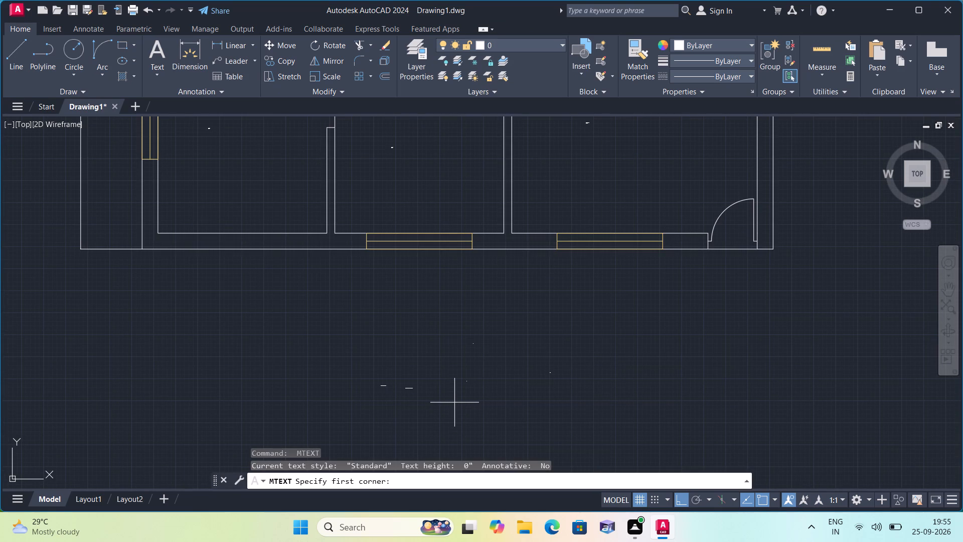
triple_click(454, 402)
left_click(454, 402)
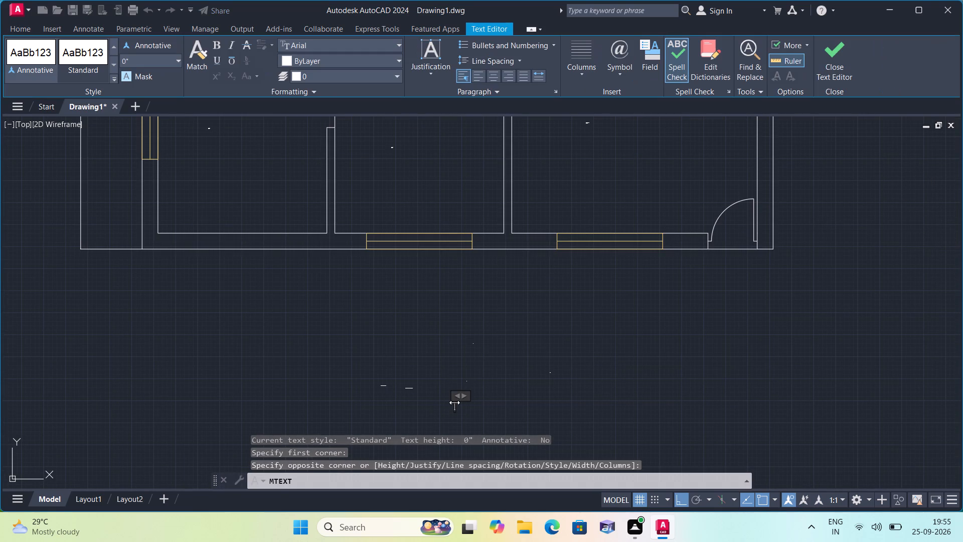
key("d")
triple_click(328, 413)
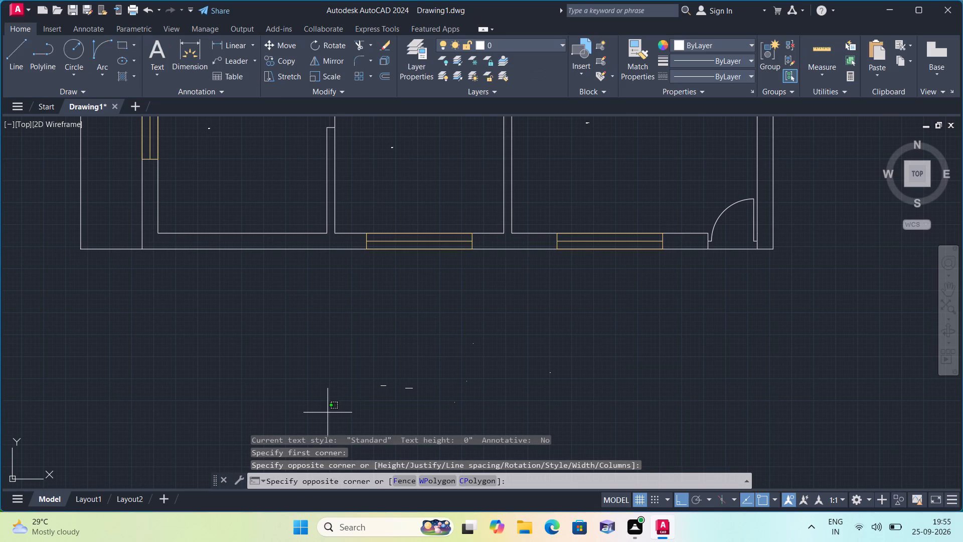
key("Escape")
key("Escape")
Add the multiline text tag D1 below the south wall, southwest of the title texts.
key("space")
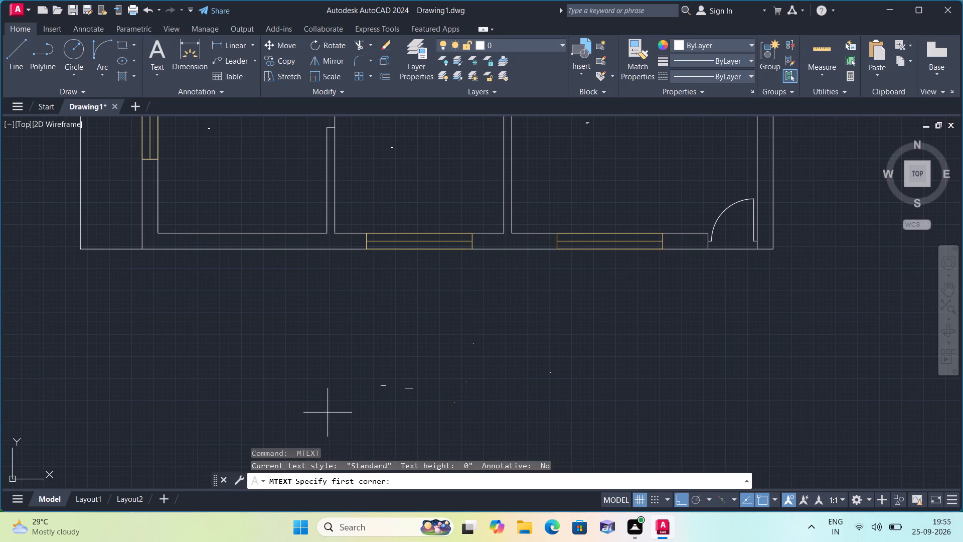
triple_click(328, 413)
double_click(328, 413)
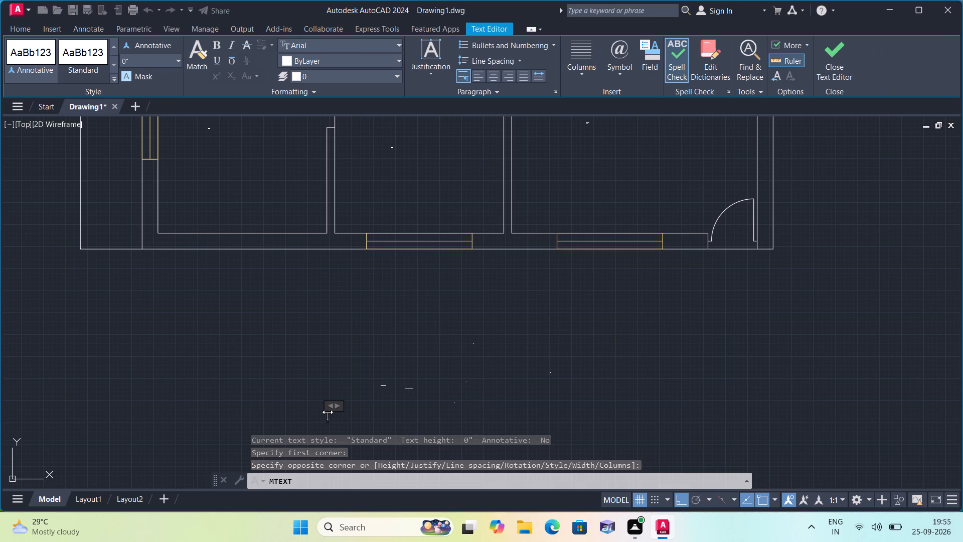
type("D1")
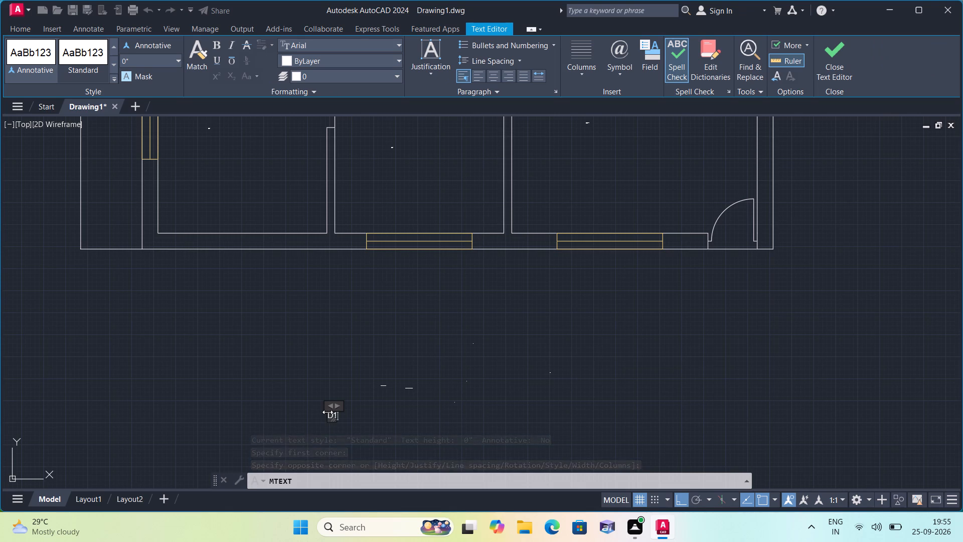
left_click(274, 409)
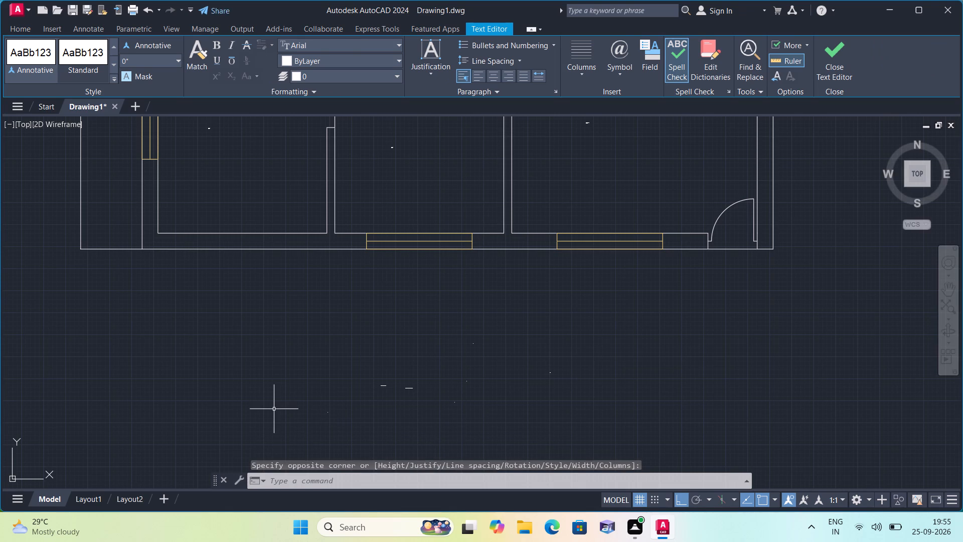
Select all similar multiline texts in the drawing, starting from the tags below the plan, and set their text height to 6".
scroll(286, 422, "down", 1)
middle_click_drag(286, 423, 284, 414)
scroll(284, 414, "down", 1)
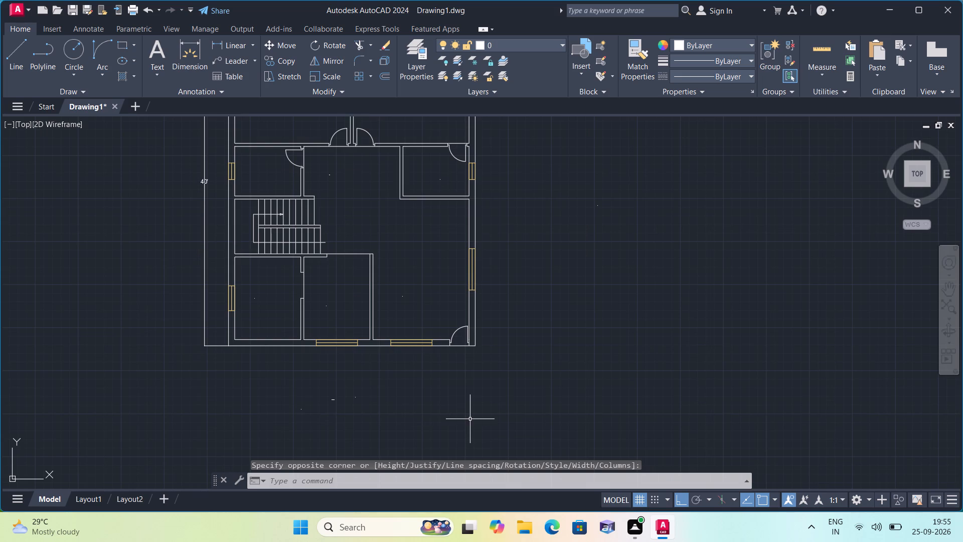
left_click(470, 420)
left_click(288, 406)
right_click(288, 406)
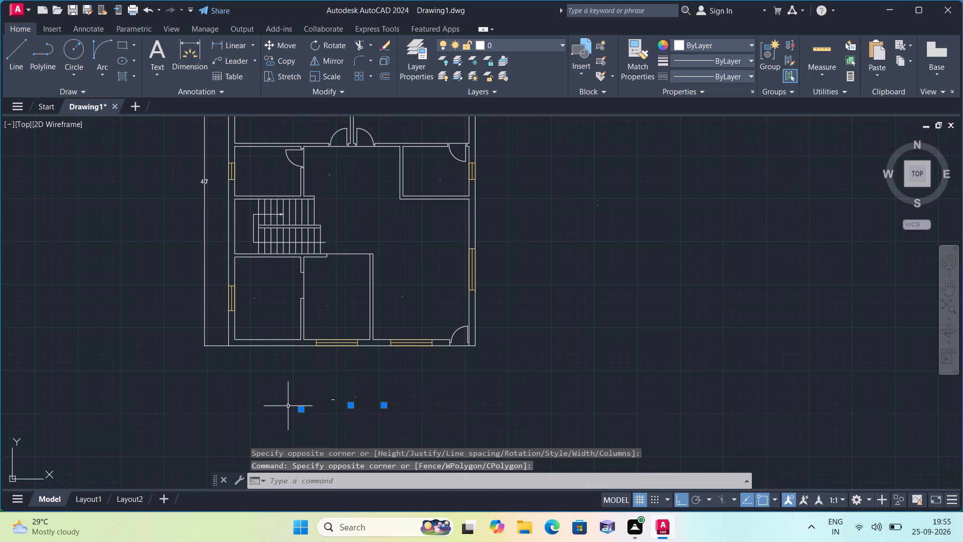
left_click(309, 292)
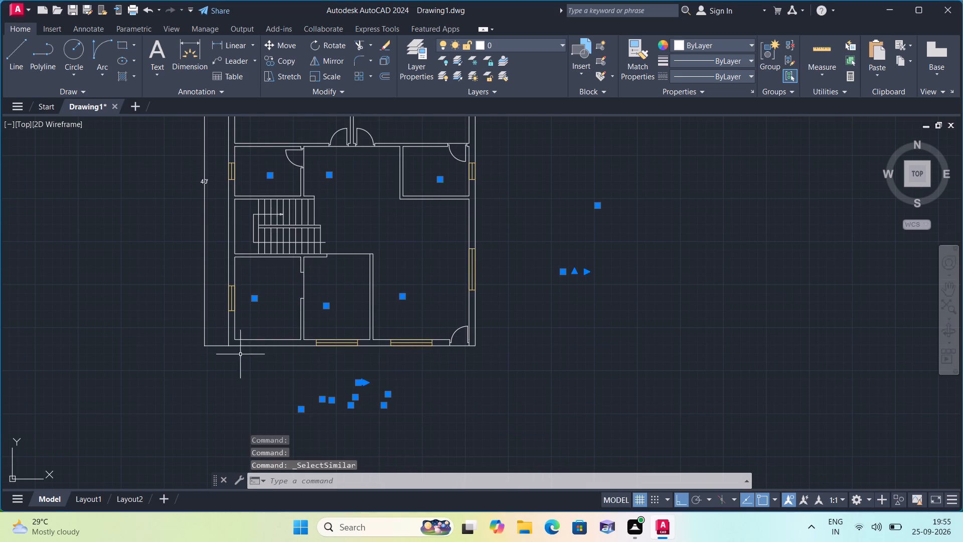
right_click(134, 383)
left_click(150, 364)
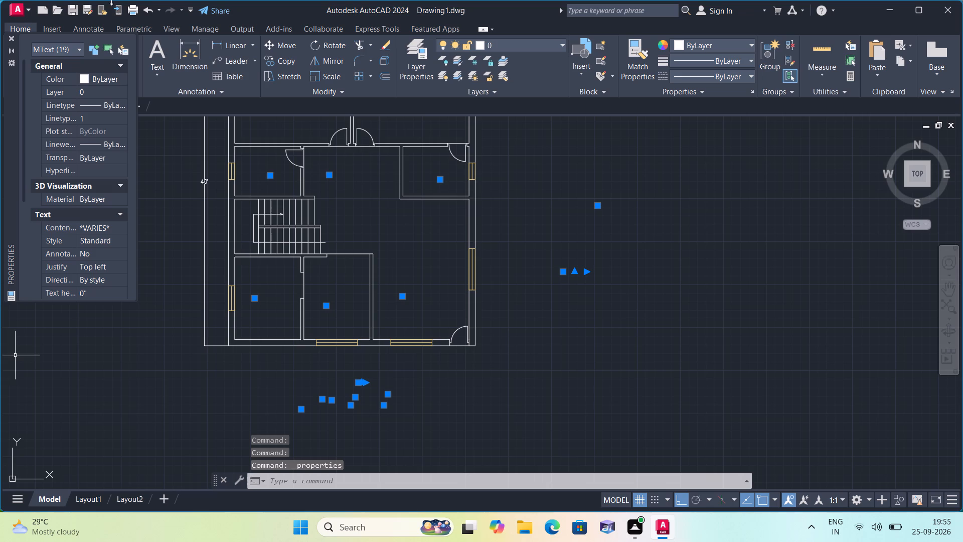
scroll(91, 225, "down", 2)
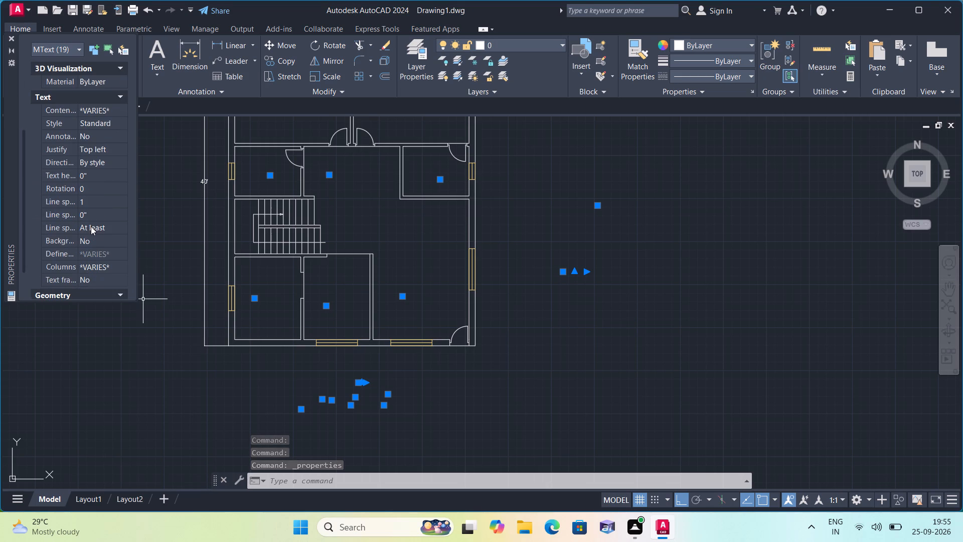
left_click(93, 175)
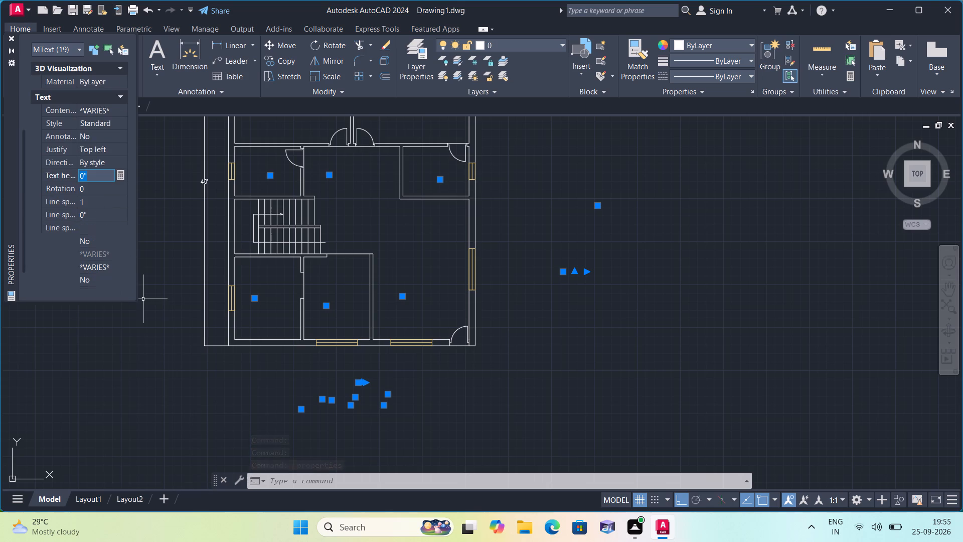
key("BackSpace")
type("6\"")
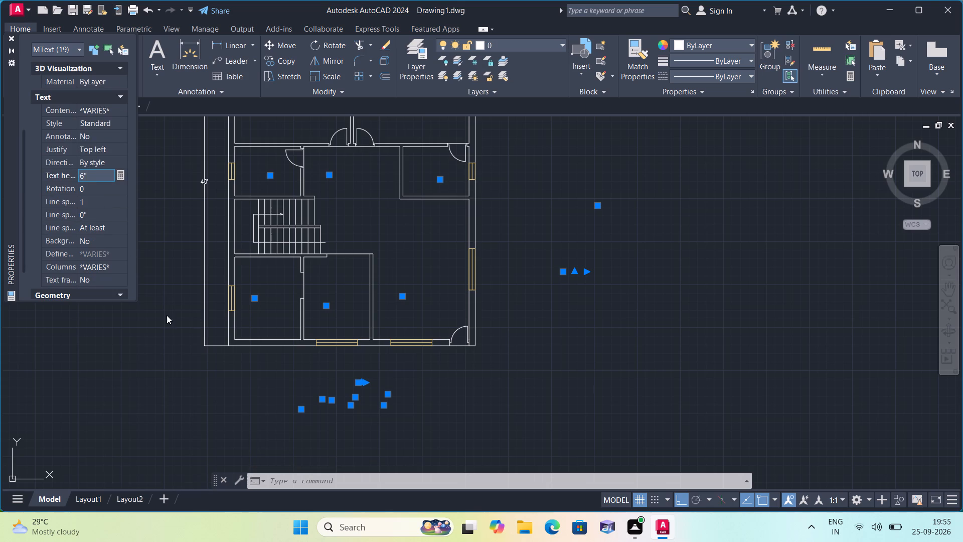
left_click(167, 315)
left_click(10, 36)
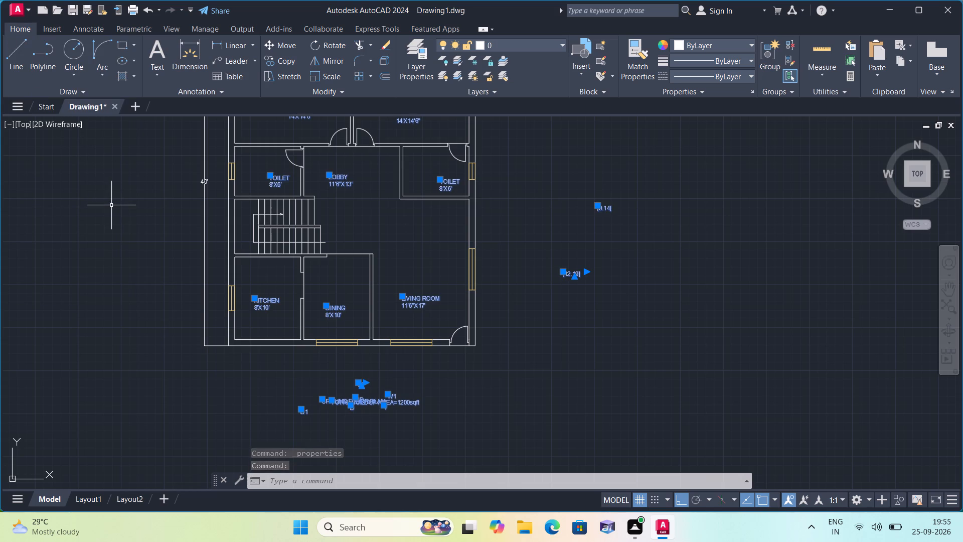
key("Escape")
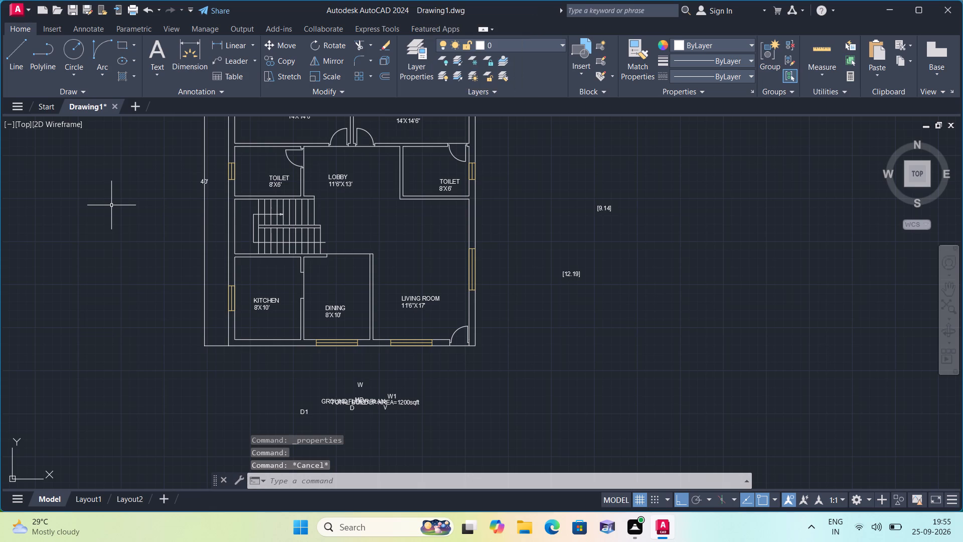
Rotate the [12.19] dimension text east of the plan by 90° about its lower-left corner so it reads vertically.
key("F8")
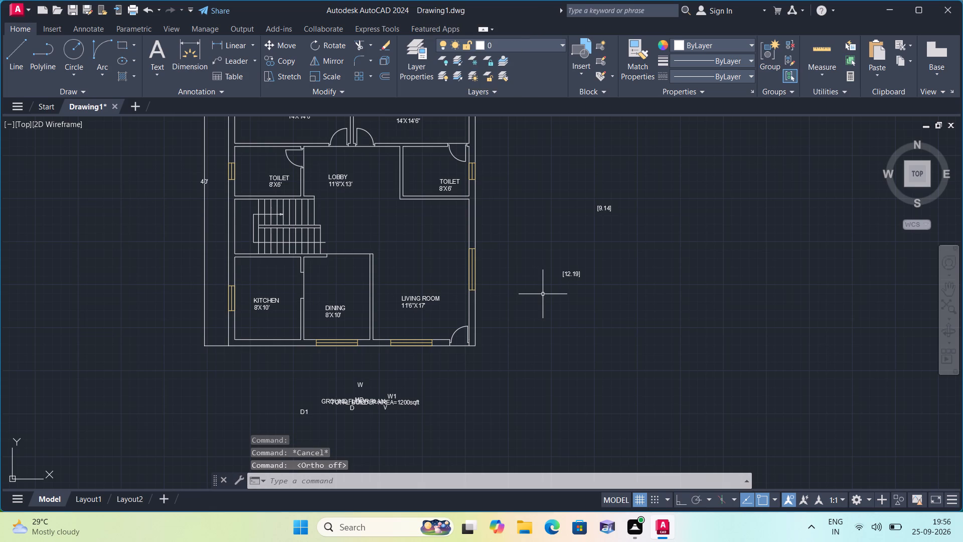
key("F8")
middle_click_drag(543, 294, 511, 345)
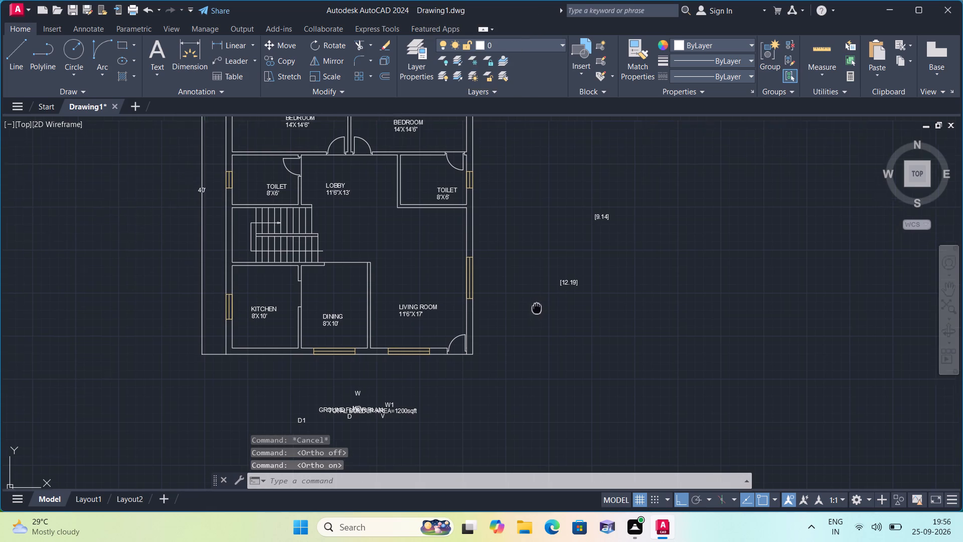
middle_click_drag(511, 345, 497, 365)
scroll(548, 346, "up", 1)
left_click(509, 342)
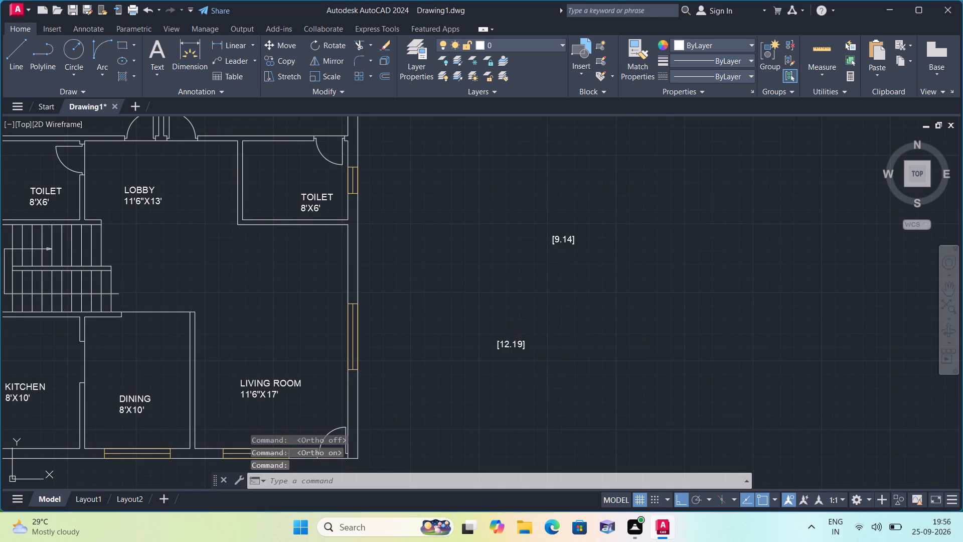
left_click(331, 44)
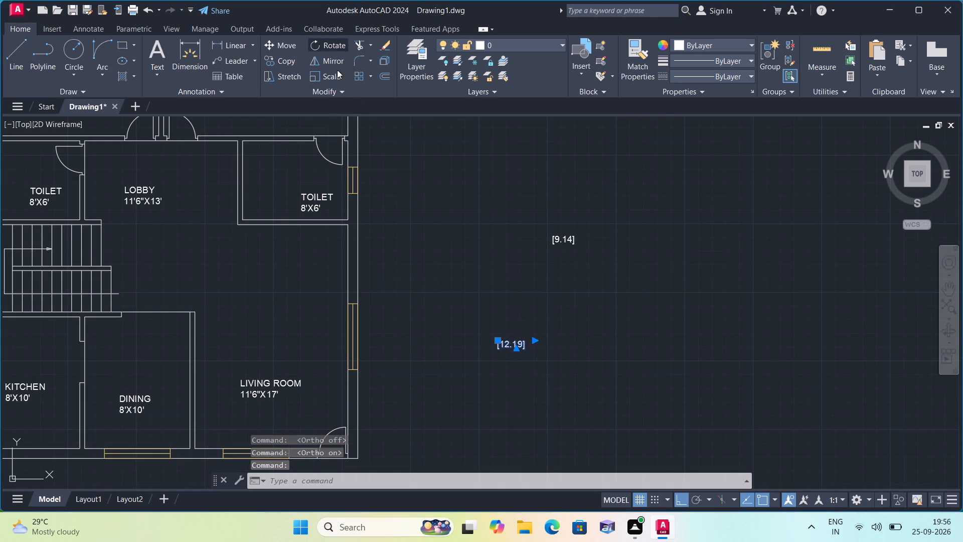
left_click(509, 347)
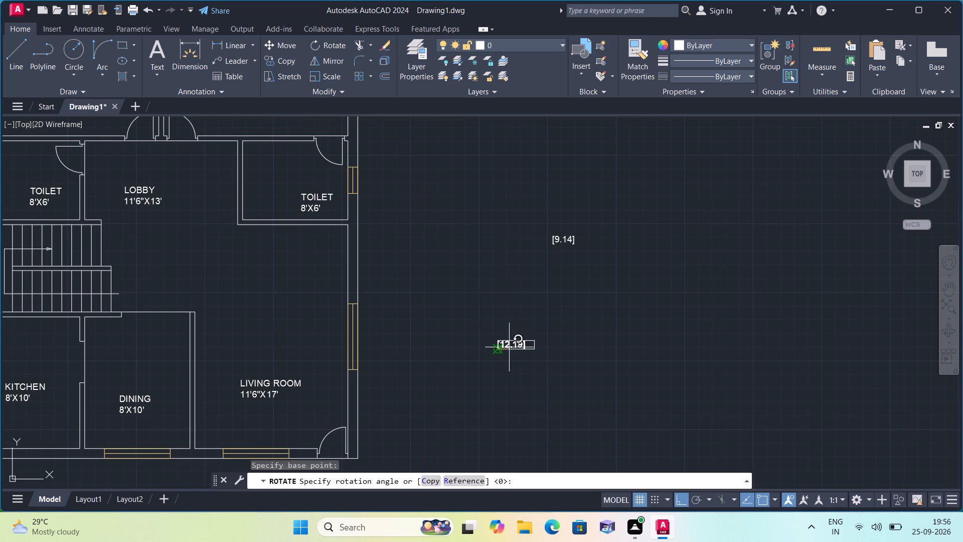
left_click(512, 259)
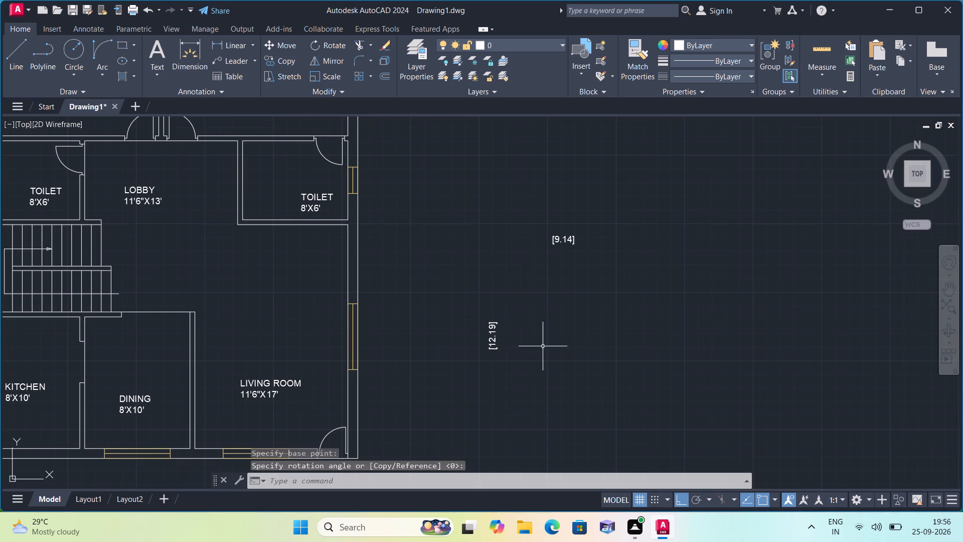
Turn Ortho mode off.
left_click(680, 498)
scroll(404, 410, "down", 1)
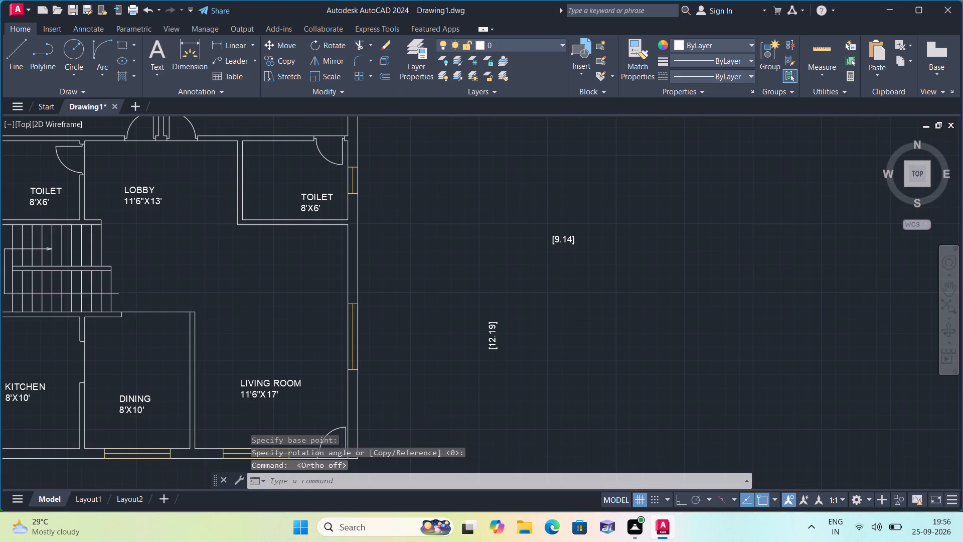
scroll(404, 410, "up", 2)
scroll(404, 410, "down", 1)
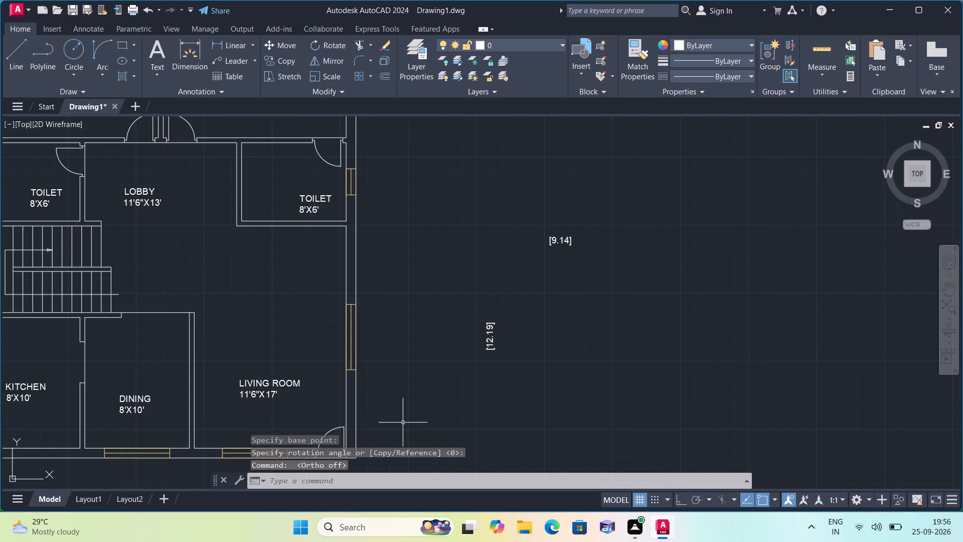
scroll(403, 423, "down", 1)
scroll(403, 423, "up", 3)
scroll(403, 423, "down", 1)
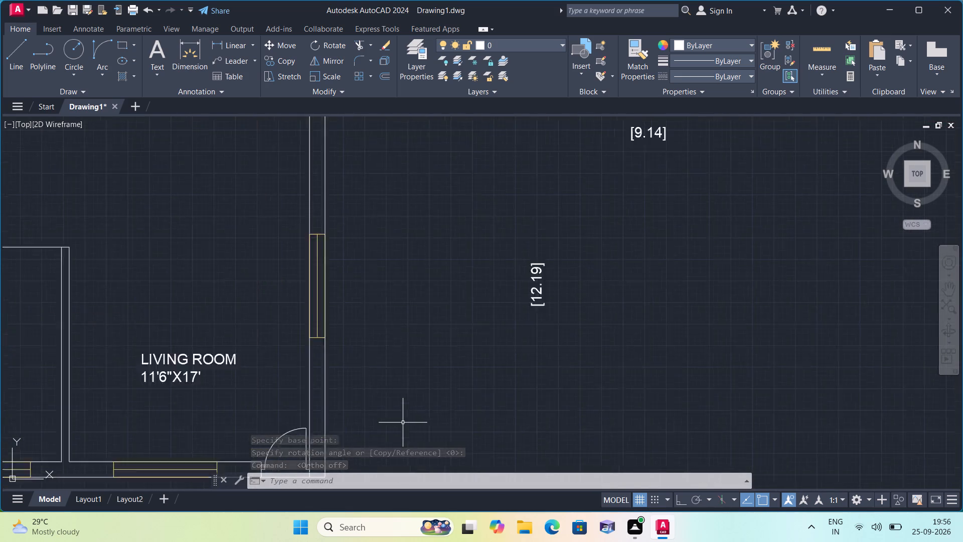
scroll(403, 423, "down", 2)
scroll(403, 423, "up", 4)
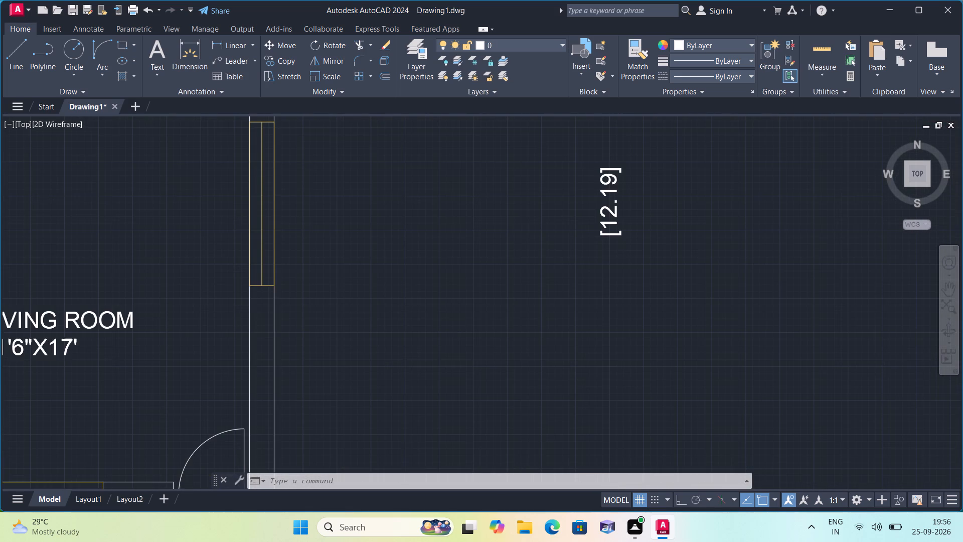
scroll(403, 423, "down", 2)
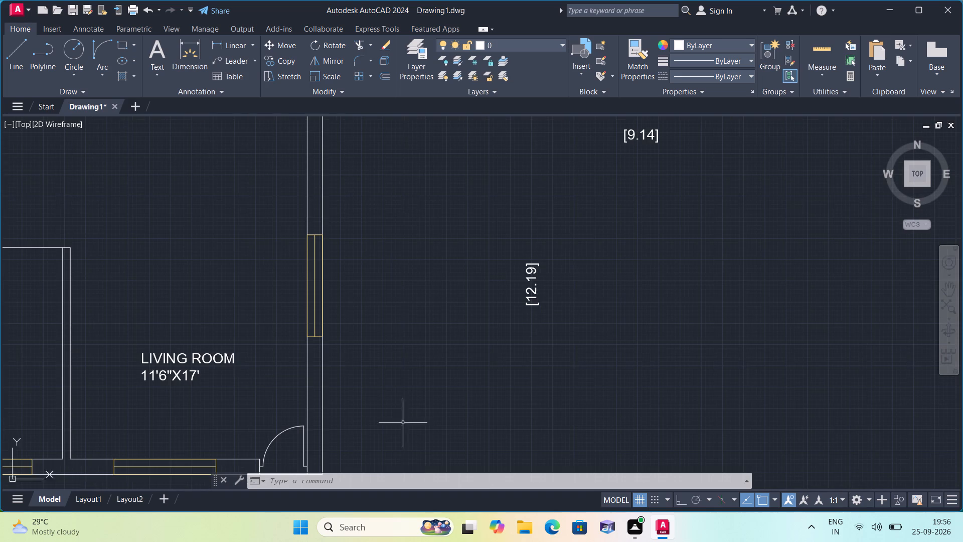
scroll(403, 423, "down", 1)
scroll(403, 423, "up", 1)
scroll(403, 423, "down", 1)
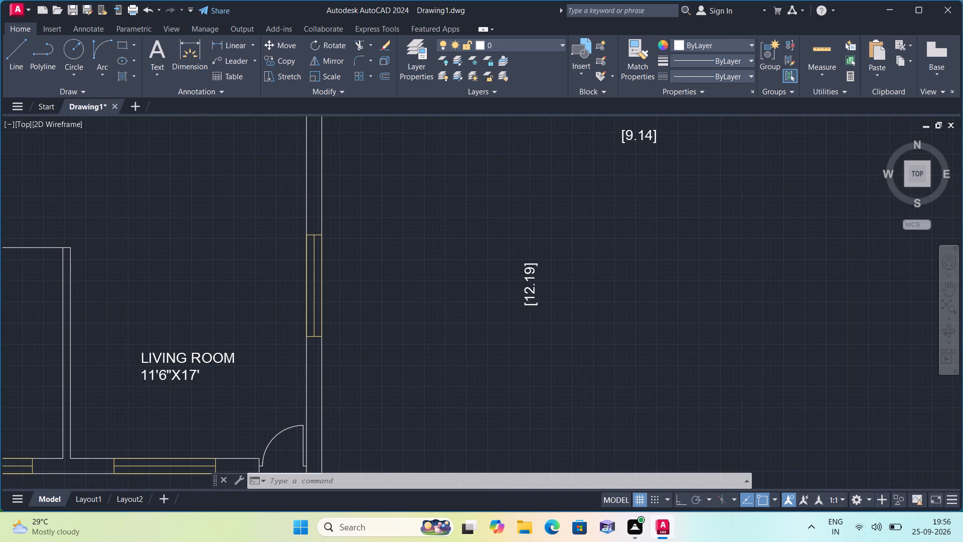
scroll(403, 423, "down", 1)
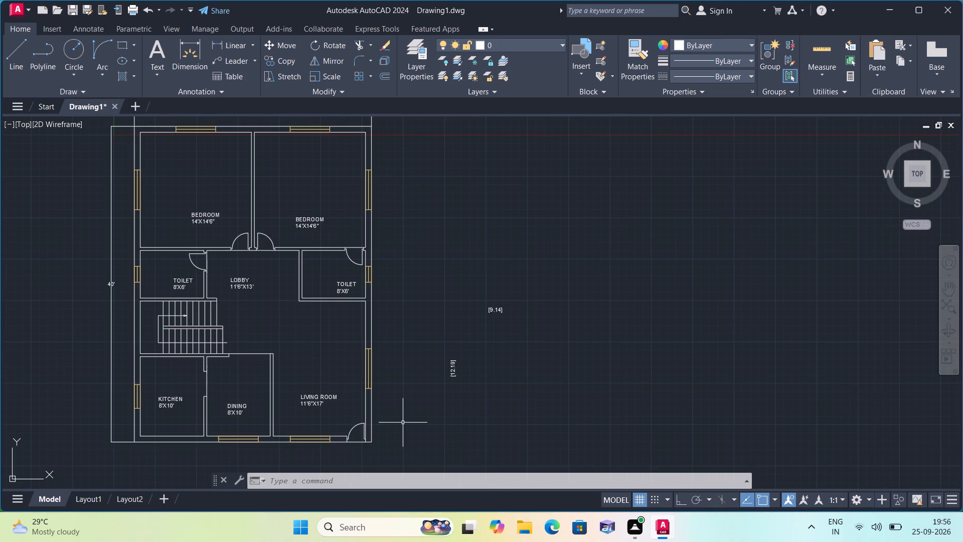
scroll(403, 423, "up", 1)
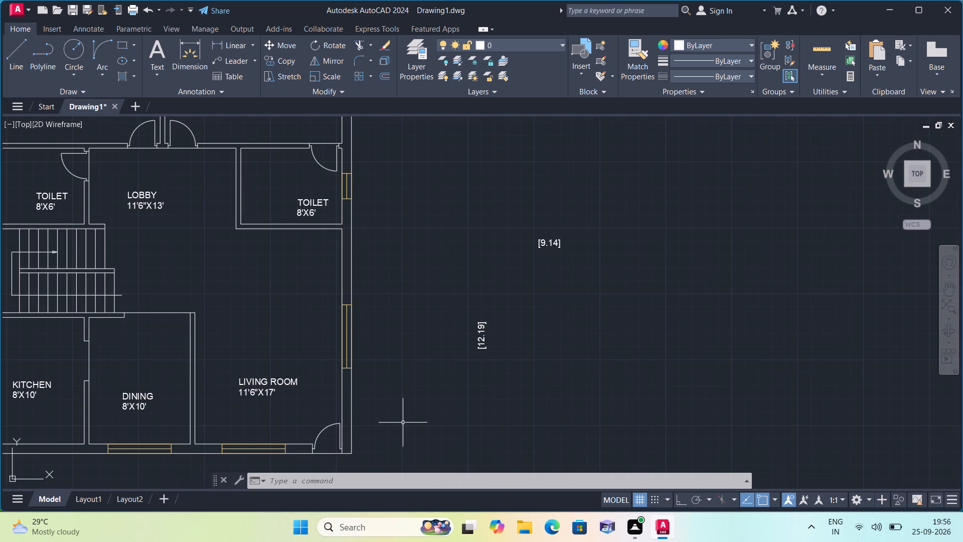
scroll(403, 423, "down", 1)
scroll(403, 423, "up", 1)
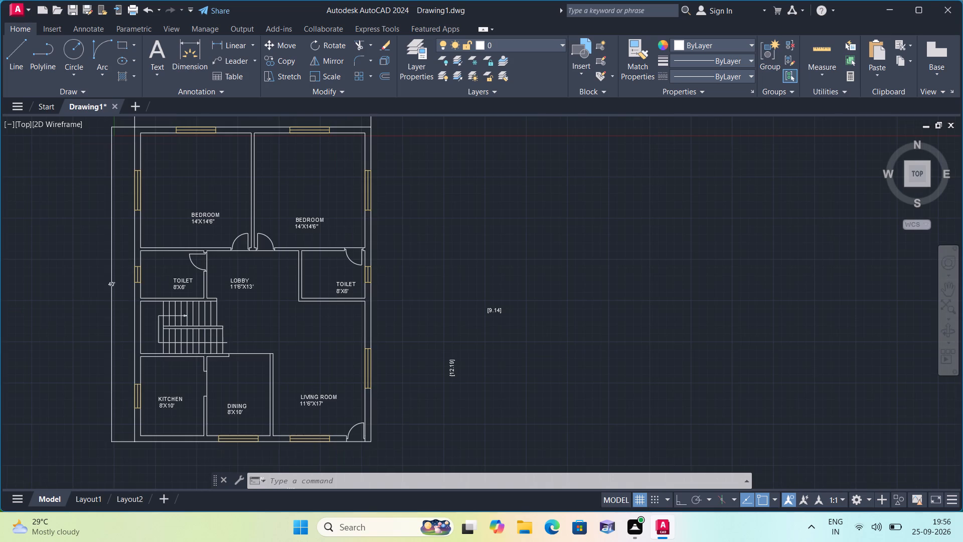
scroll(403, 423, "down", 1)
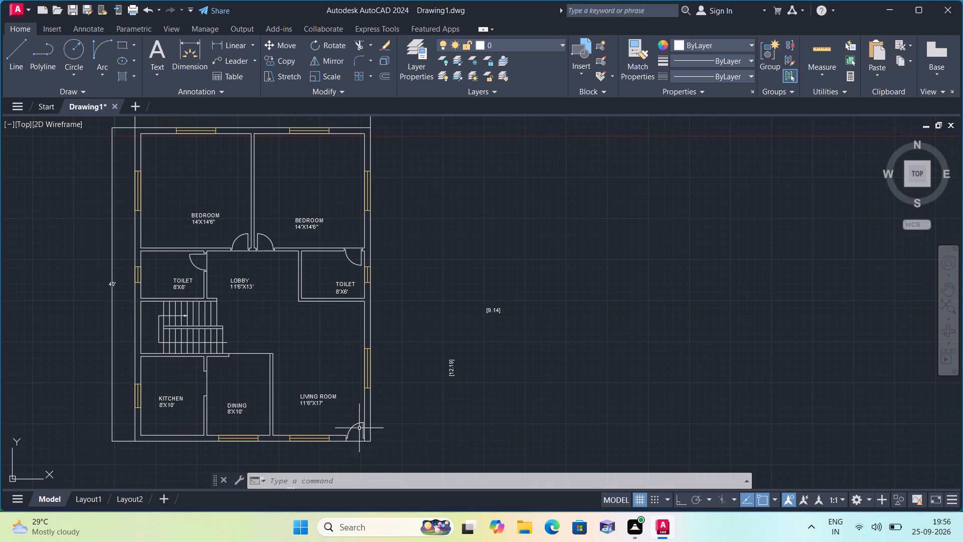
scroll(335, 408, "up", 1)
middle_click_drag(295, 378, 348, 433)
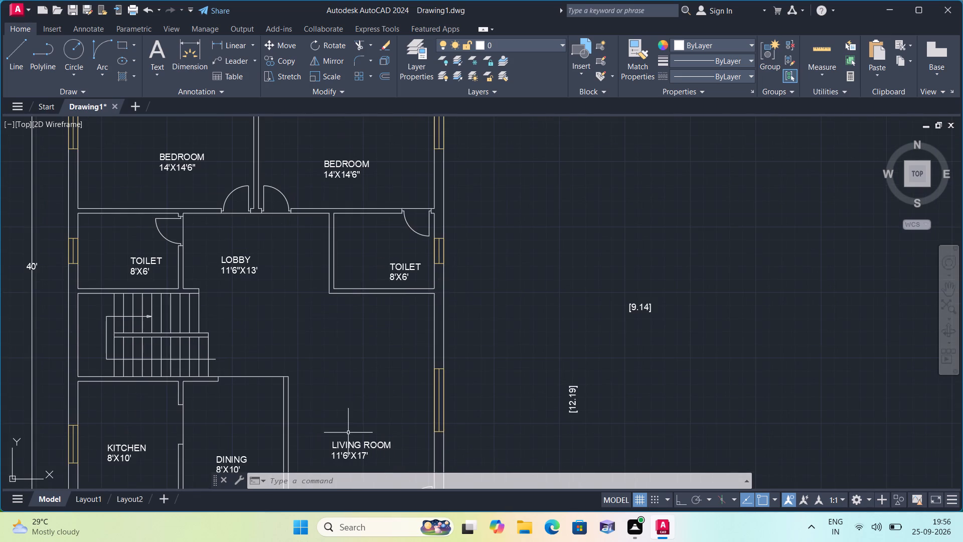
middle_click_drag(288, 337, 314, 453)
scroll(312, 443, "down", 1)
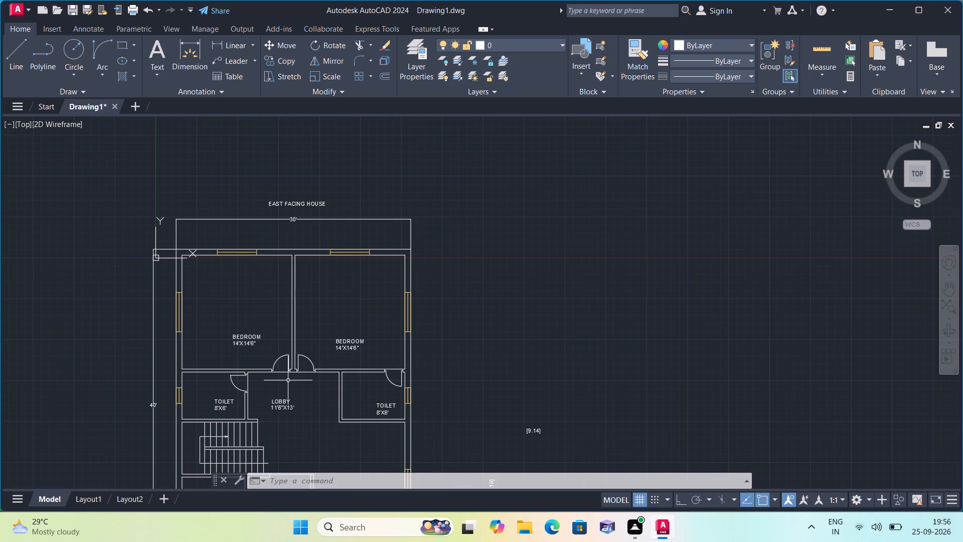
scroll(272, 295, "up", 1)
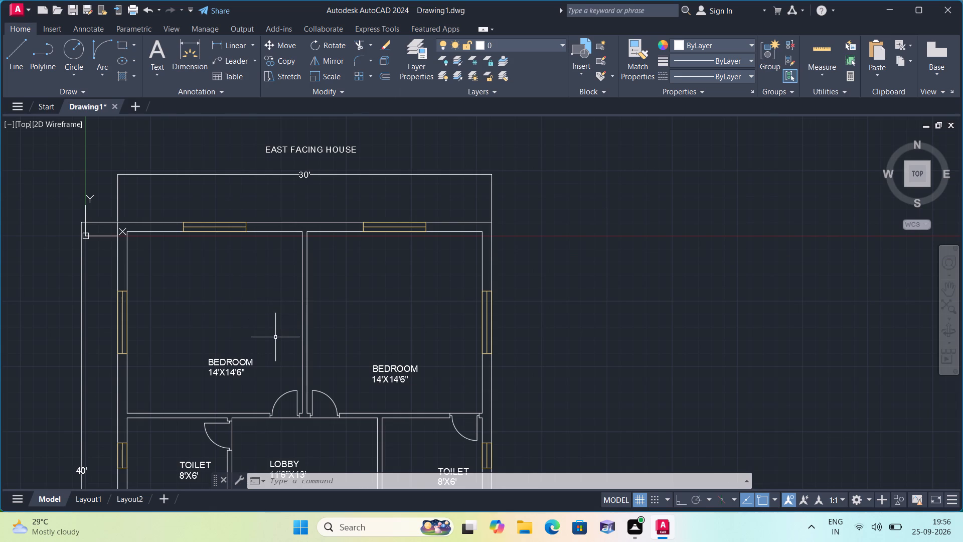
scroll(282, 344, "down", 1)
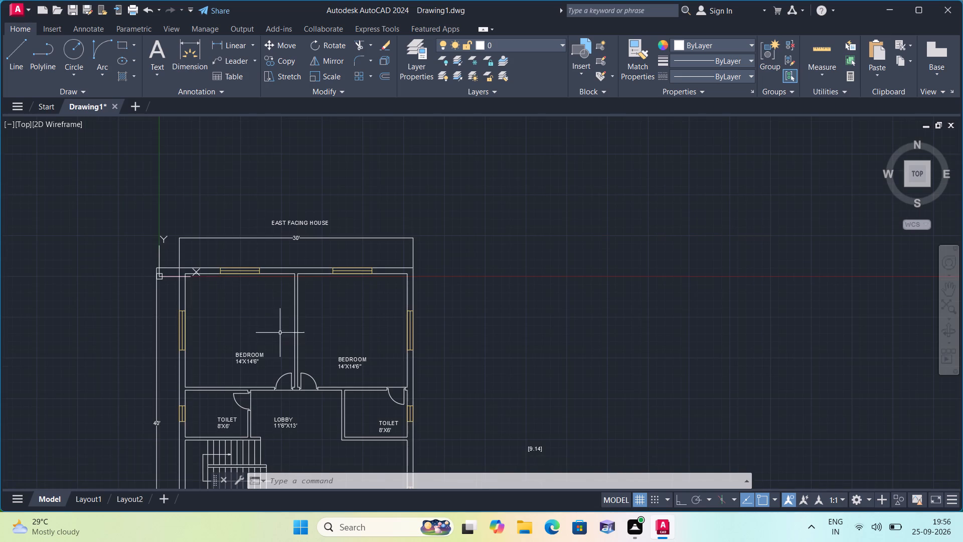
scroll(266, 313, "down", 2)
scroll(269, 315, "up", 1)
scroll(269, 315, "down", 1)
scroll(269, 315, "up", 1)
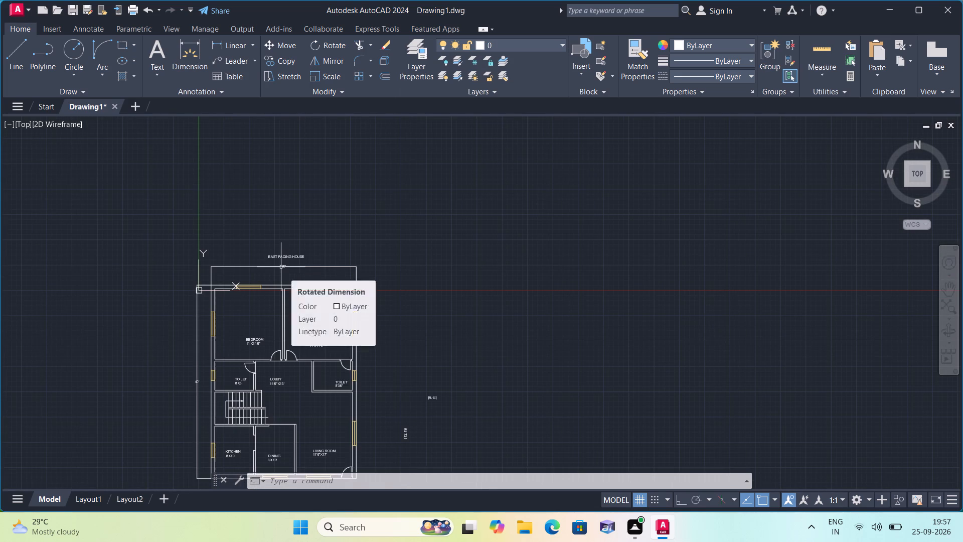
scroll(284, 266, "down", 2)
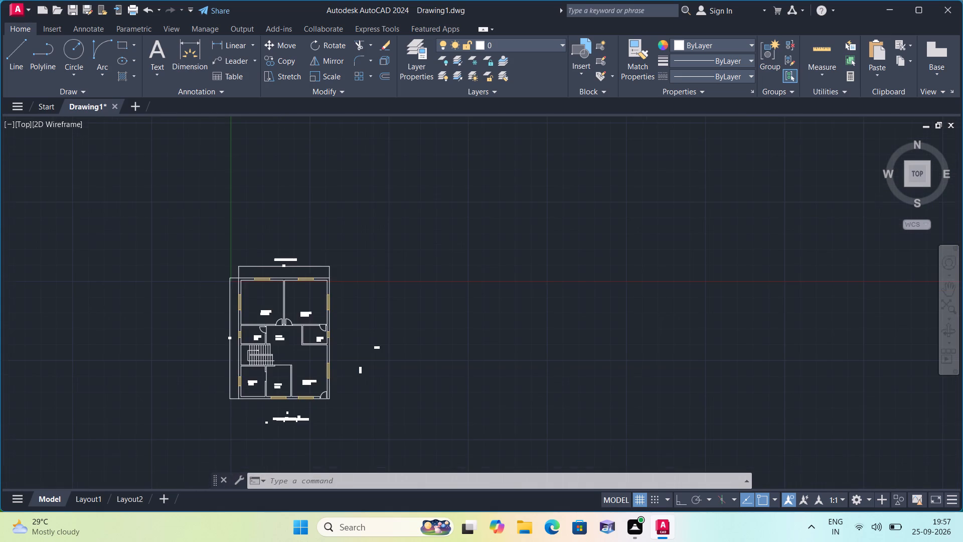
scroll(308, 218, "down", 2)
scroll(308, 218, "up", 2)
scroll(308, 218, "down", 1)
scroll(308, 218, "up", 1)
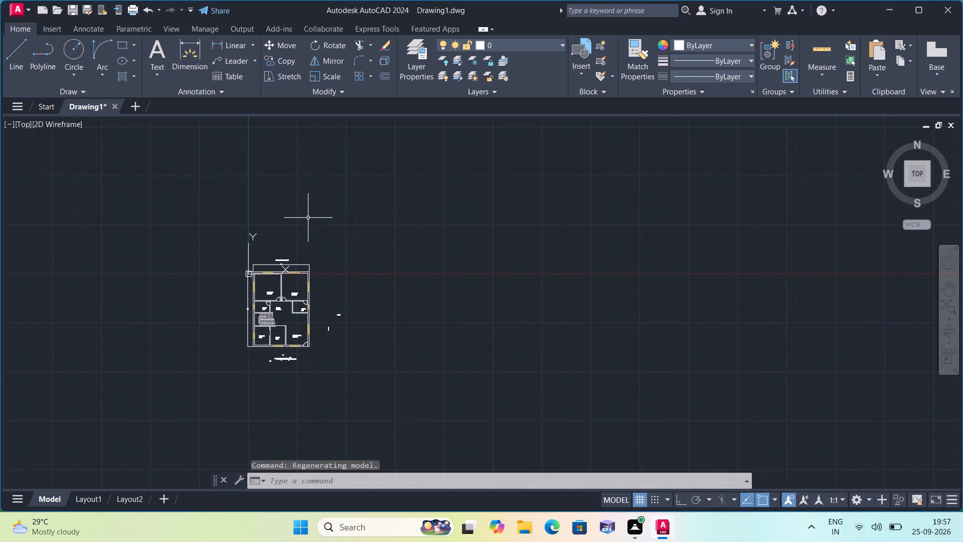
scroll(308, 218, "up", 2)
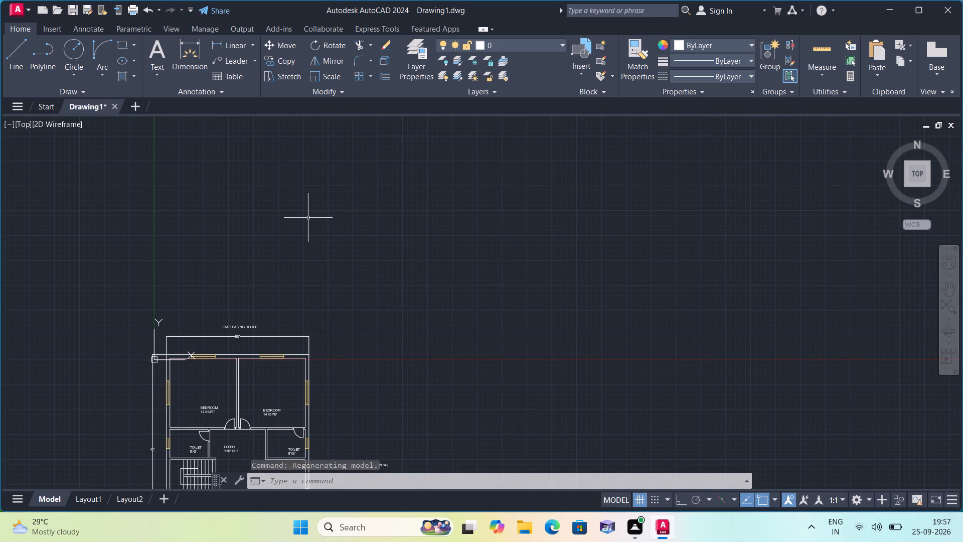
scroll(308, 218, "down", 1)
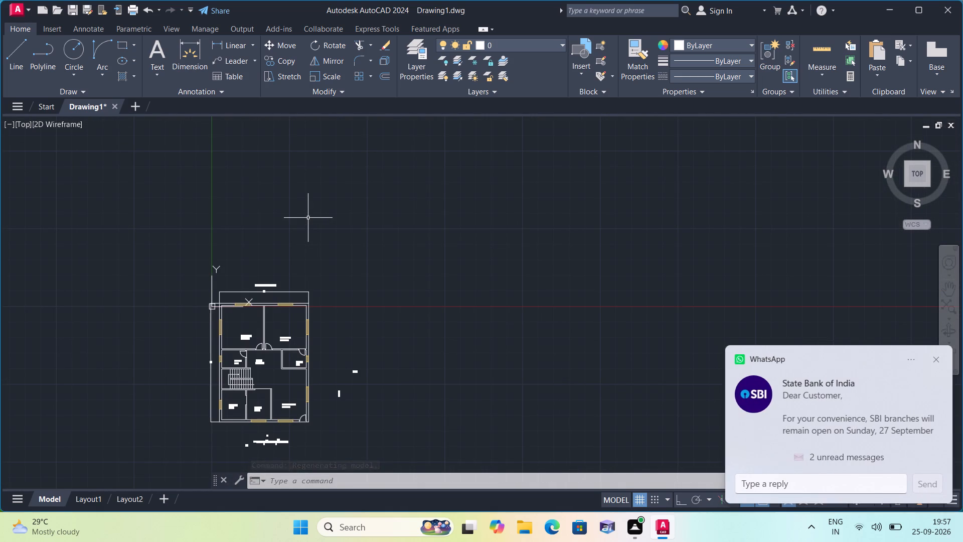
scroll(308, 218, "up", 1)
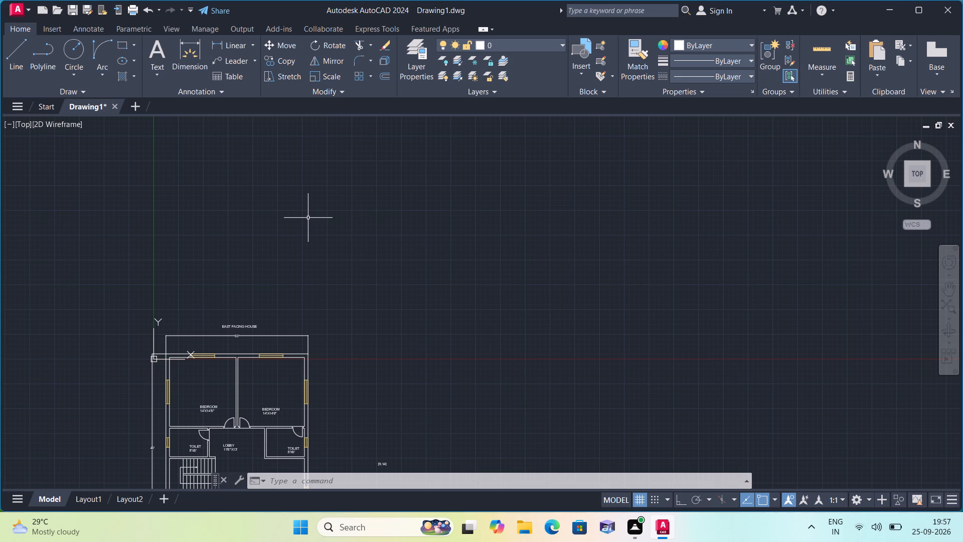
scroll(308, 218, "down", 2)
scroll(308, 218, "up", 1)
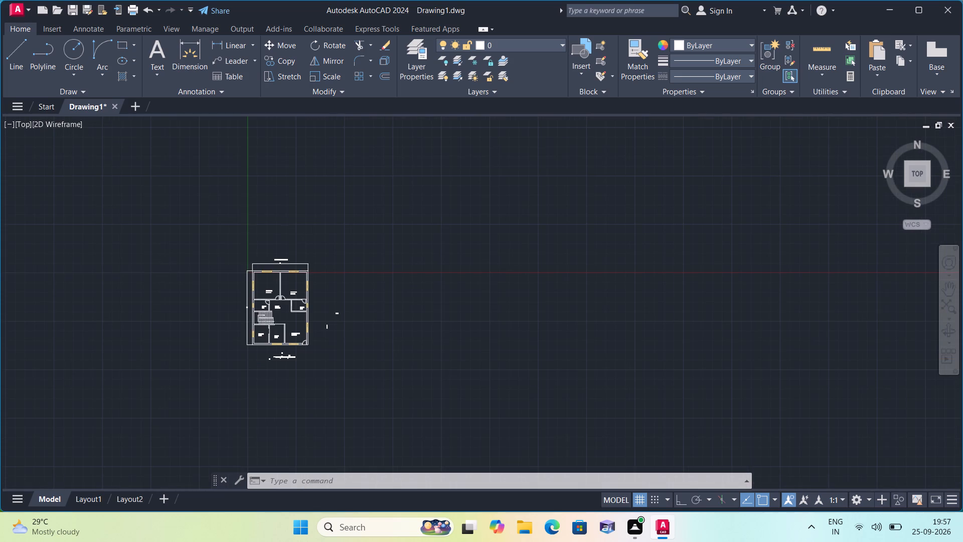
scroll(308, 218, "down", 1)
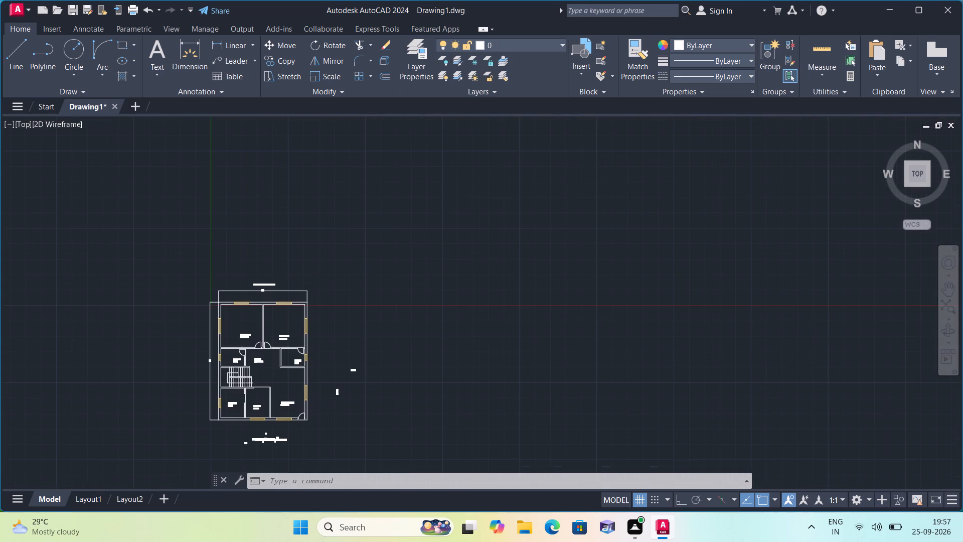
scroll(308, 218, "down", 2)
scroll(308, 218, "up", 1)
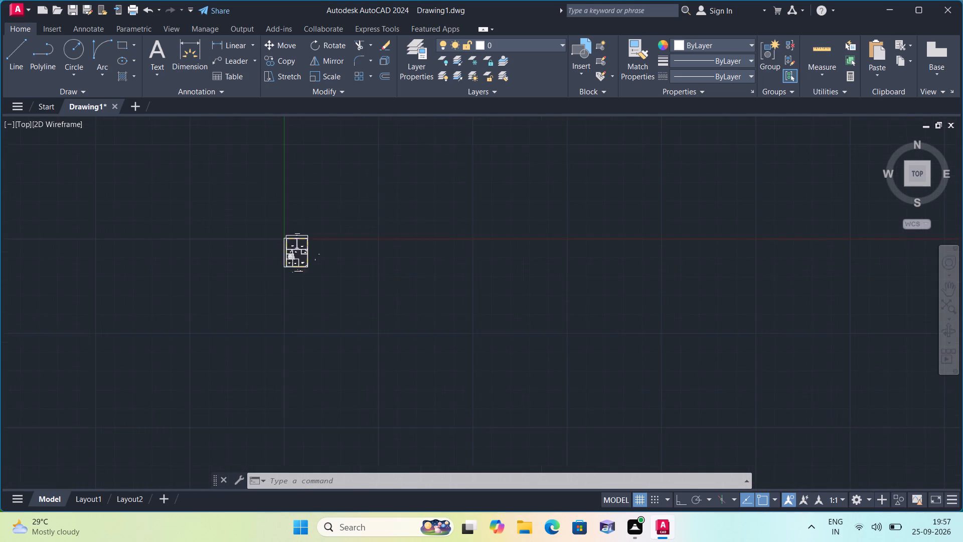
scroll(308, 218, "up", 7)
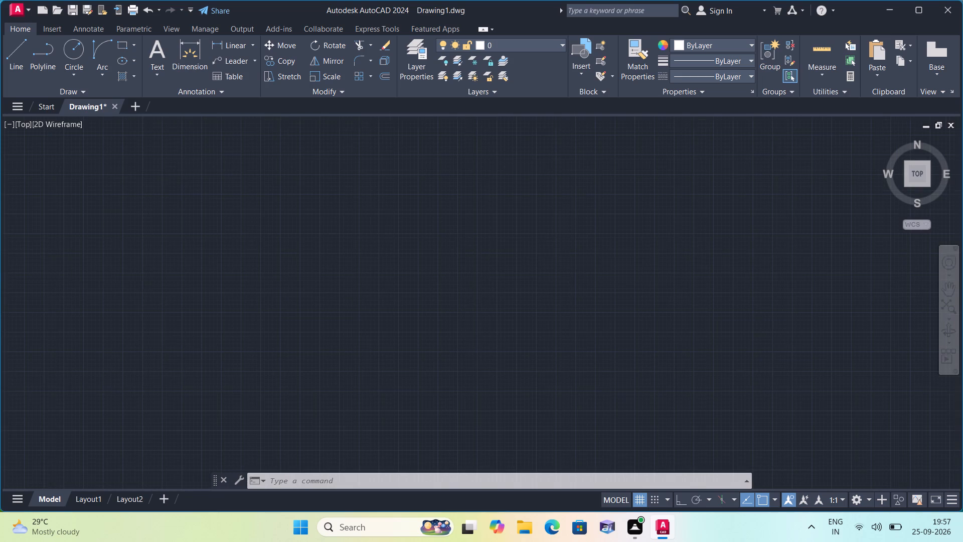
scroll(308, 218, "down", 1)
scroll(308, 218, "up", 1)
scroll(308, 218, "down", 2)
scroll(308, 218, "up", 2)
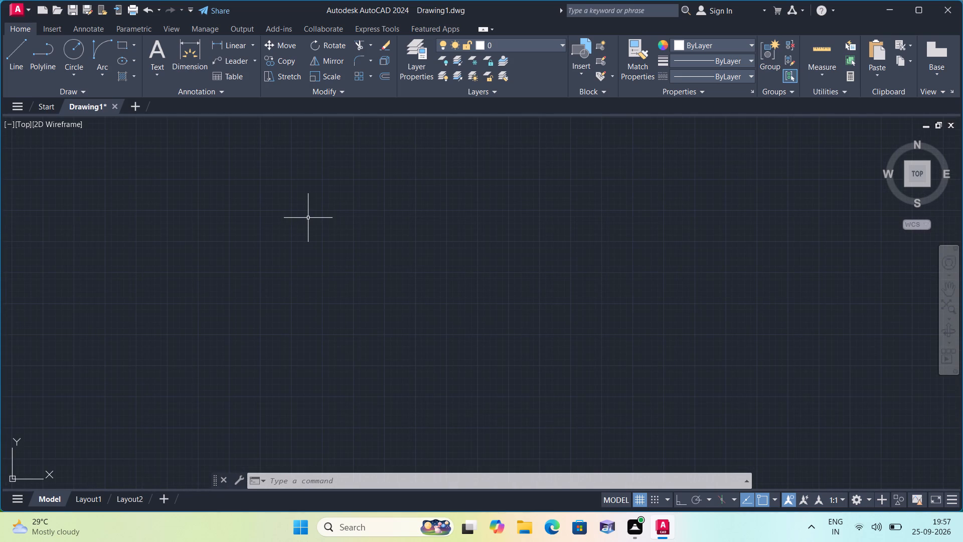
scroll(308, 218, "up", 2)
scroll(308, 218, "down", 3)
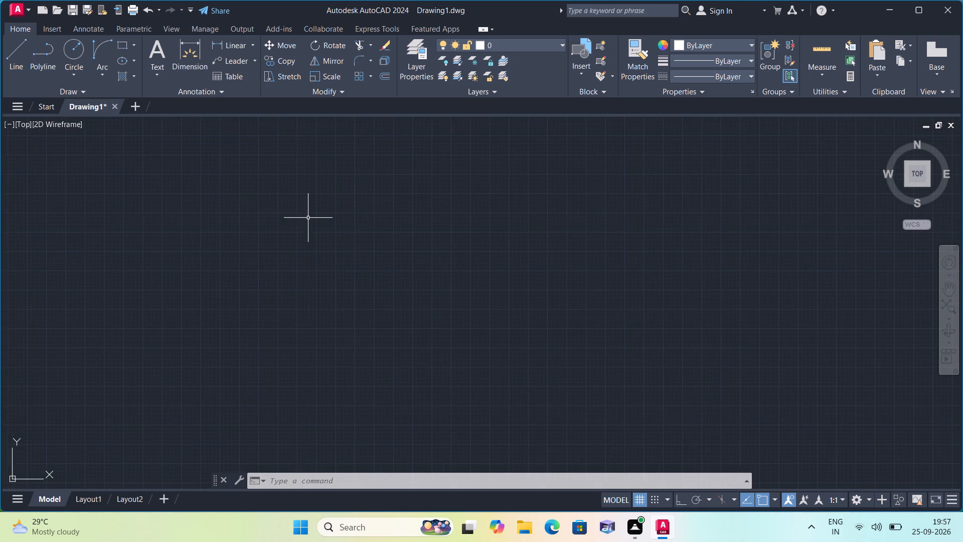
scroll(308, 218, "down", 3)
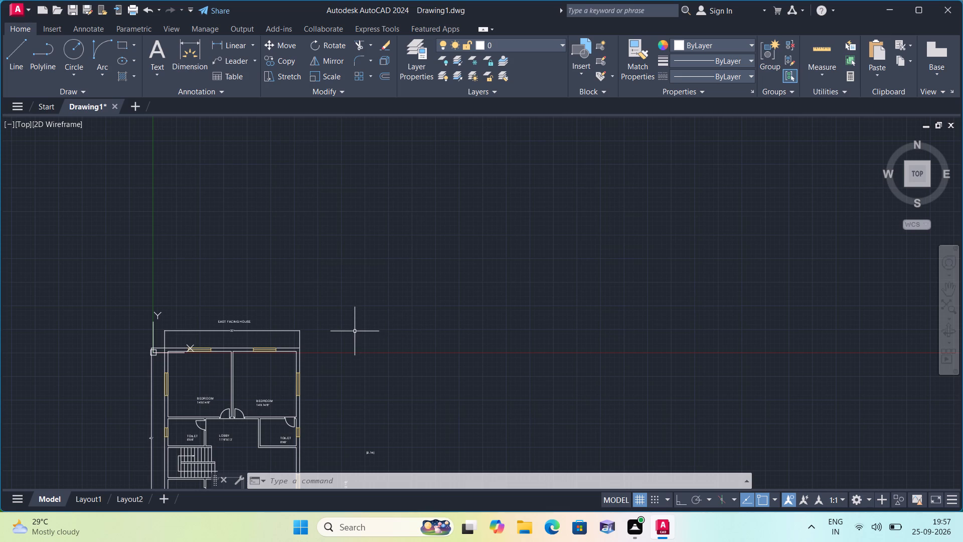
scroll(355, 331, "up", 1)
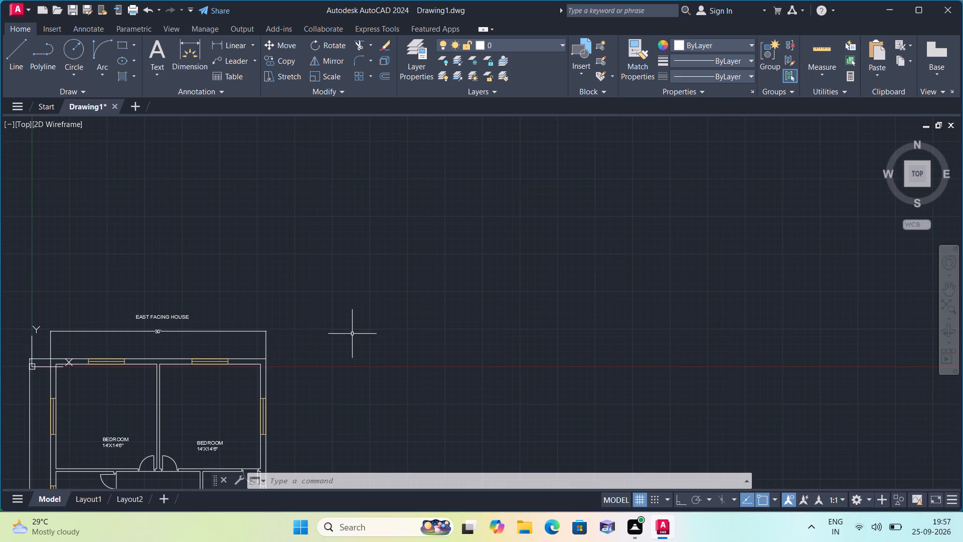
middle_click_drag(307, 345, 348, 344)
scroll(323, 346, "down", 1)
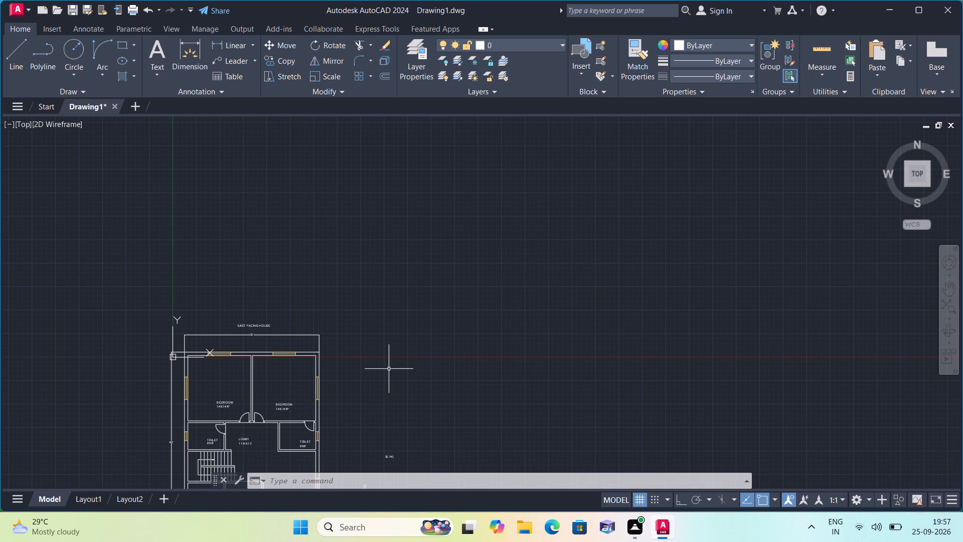
Move the [9.14] text from east of the plan to just below the 30' dimension text along the north side.
middle_click_drag(222, 403, 314, 267)
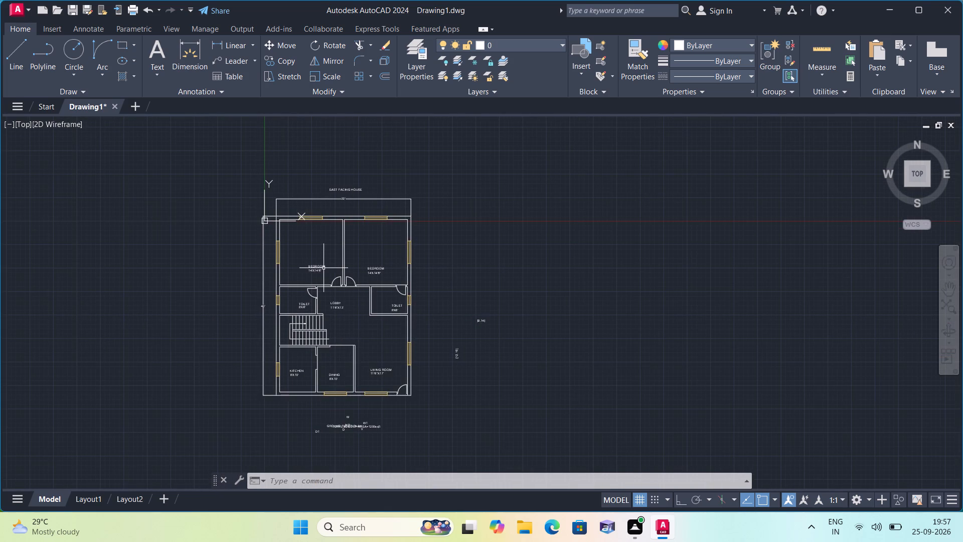
scroll(288, 305, "up", 1)
scroll(334, 239, "up", 1)
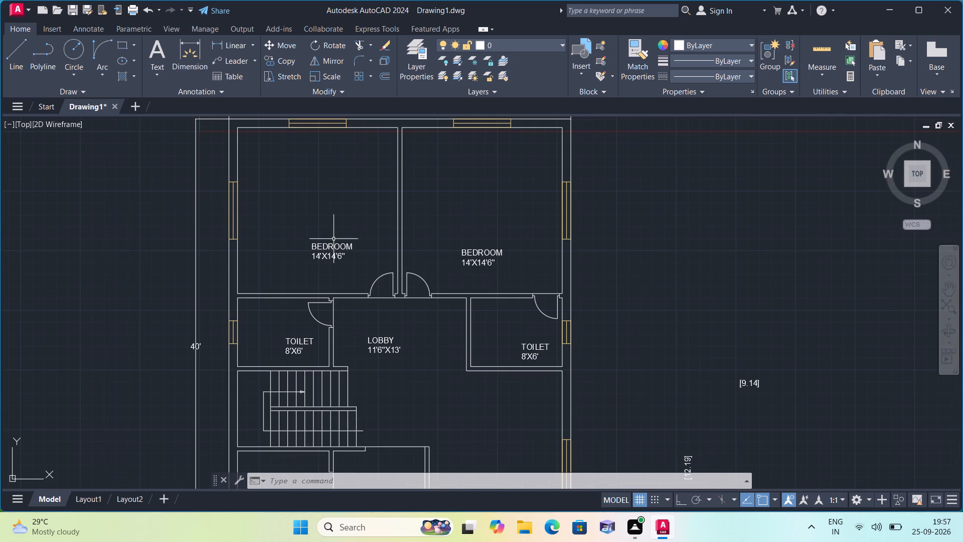
middle_click(332, 235)
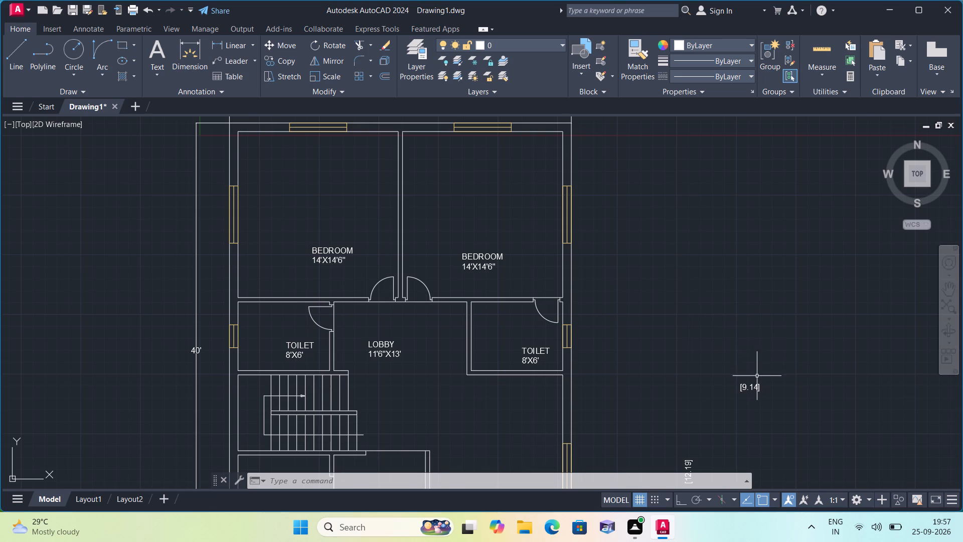
left_click(754, 385)
left_click(740, 382)
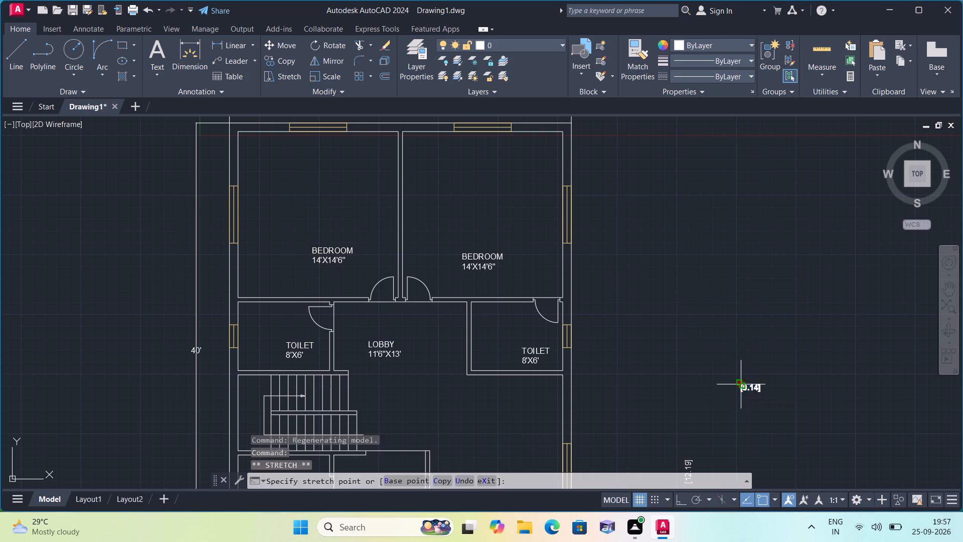
middle_click_drag(438, 229, 462, 282)
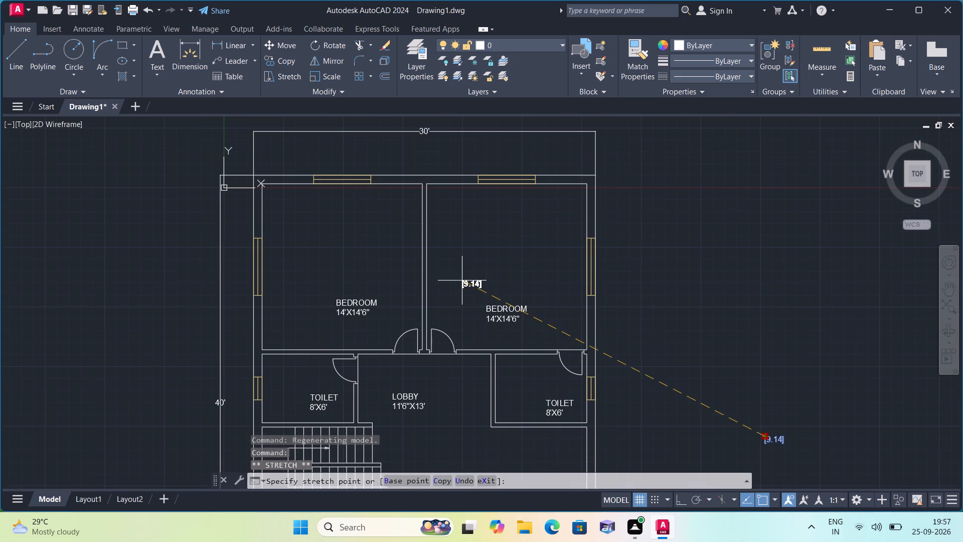
scroll(414, 140, "up", 1)
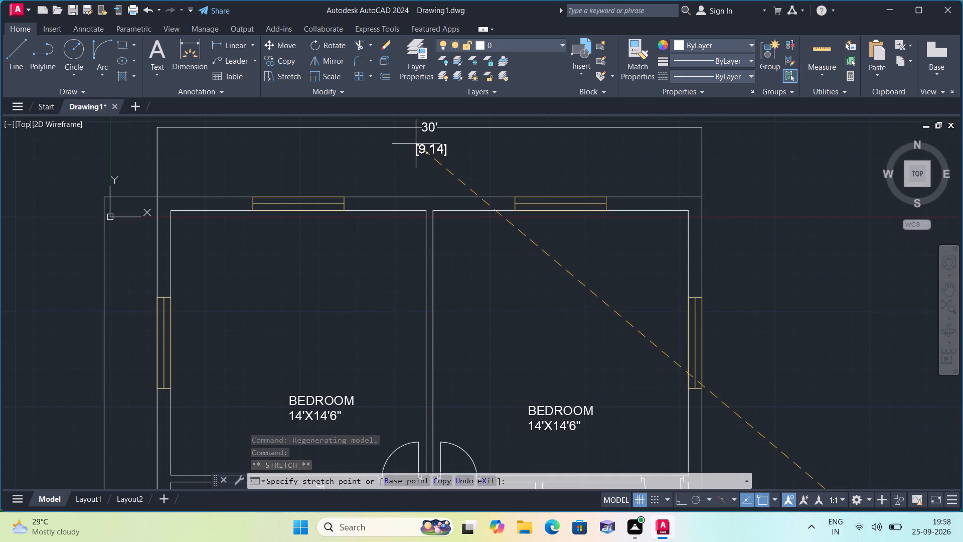
left_click(416, 144)
Move the vertical [12.19] text from east of the plan to just beside the 40' dimension text along the west side.
scroll(495, 235, "down", 1)
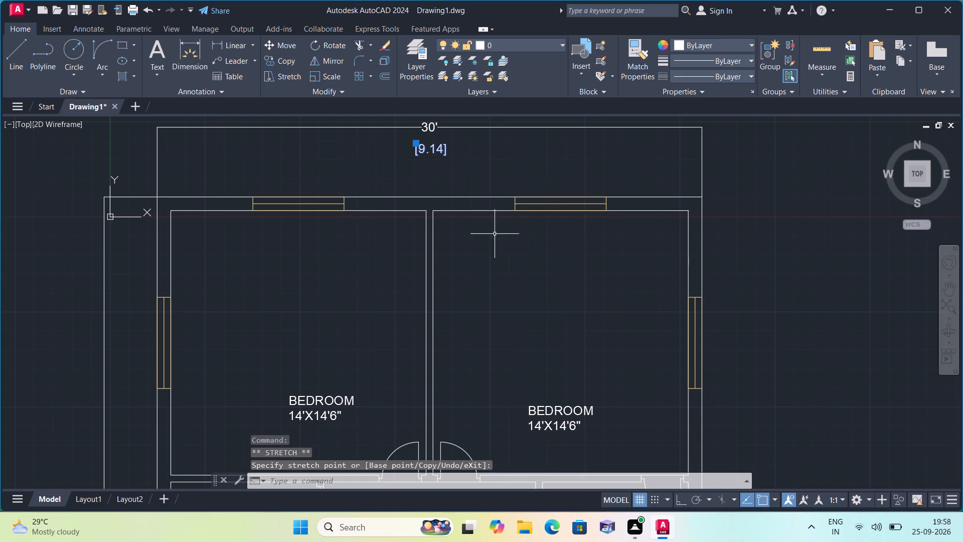
middle_click_drag(518, 264, 492, 169)
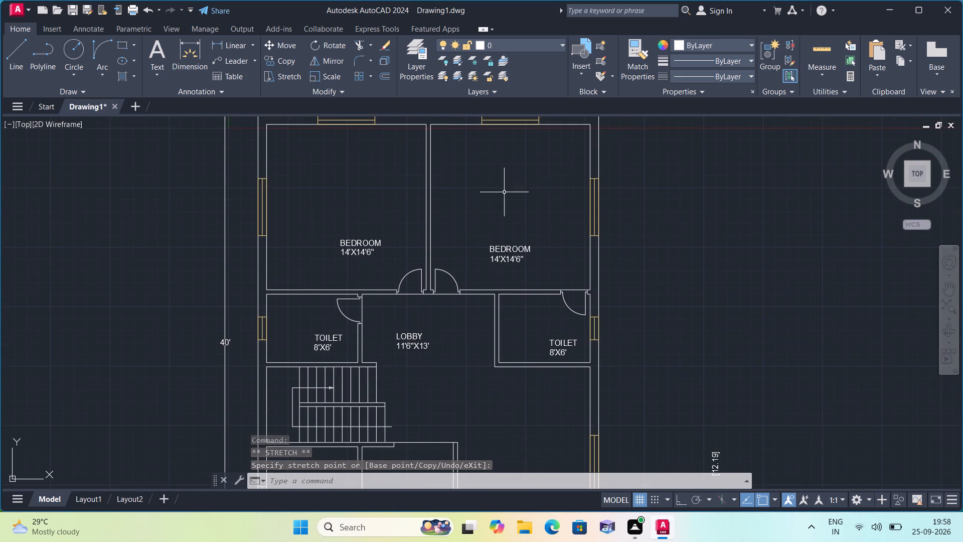
scroll(649, 278, "down", 1)
middle_click_drag(649, 278, 613, 173)
scroll(644, 248, "up", 1)
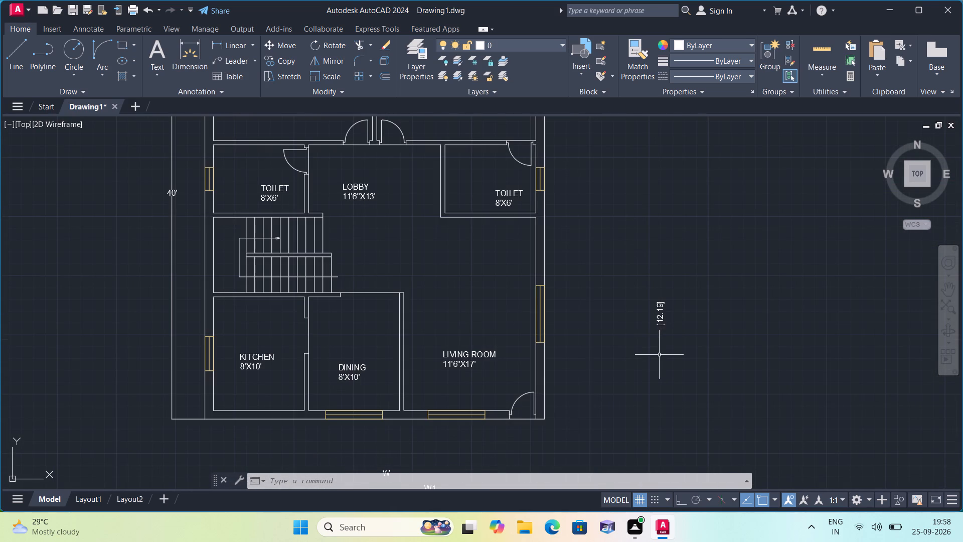
left_click(660, 316)
left_click(658, 325)
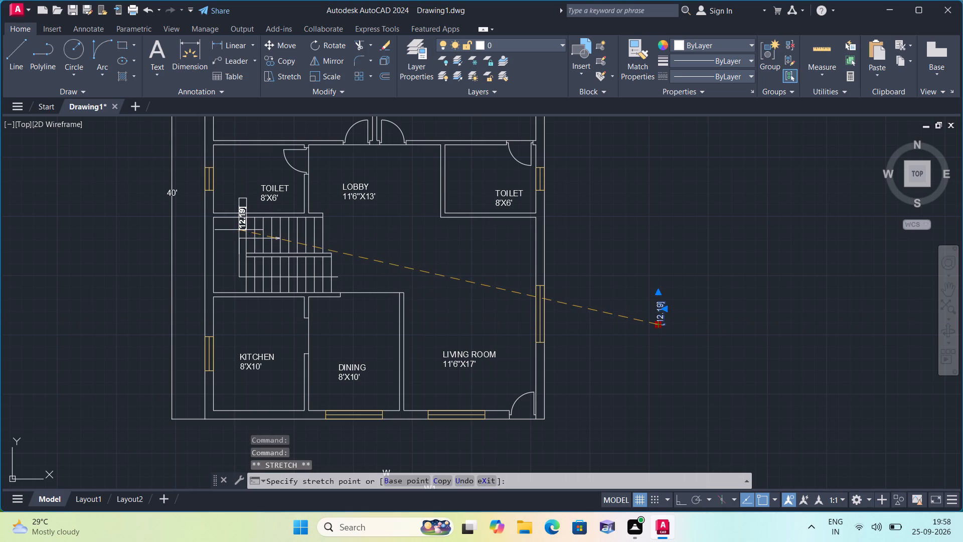
left_click(183, 201)
scroll(165, 185, "up", 2)
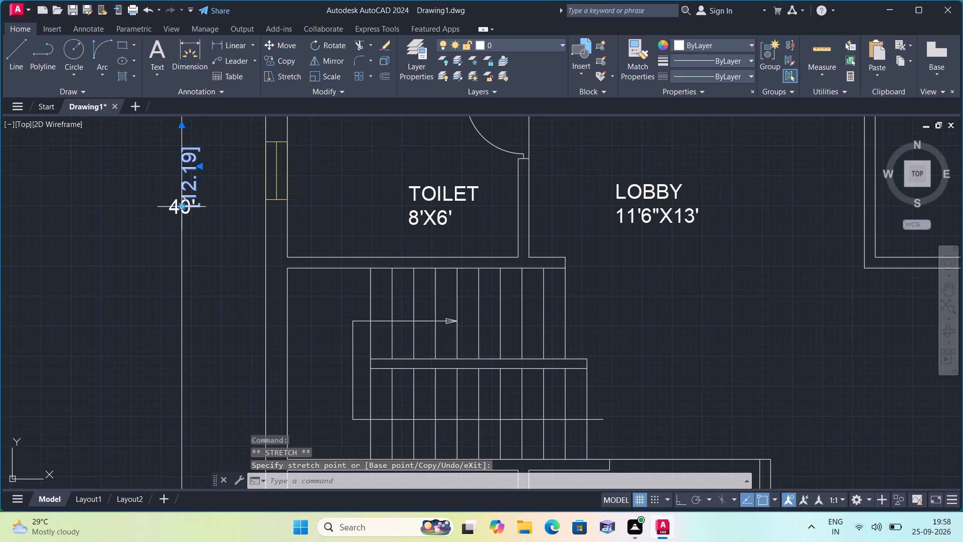
left_click(184, 210)
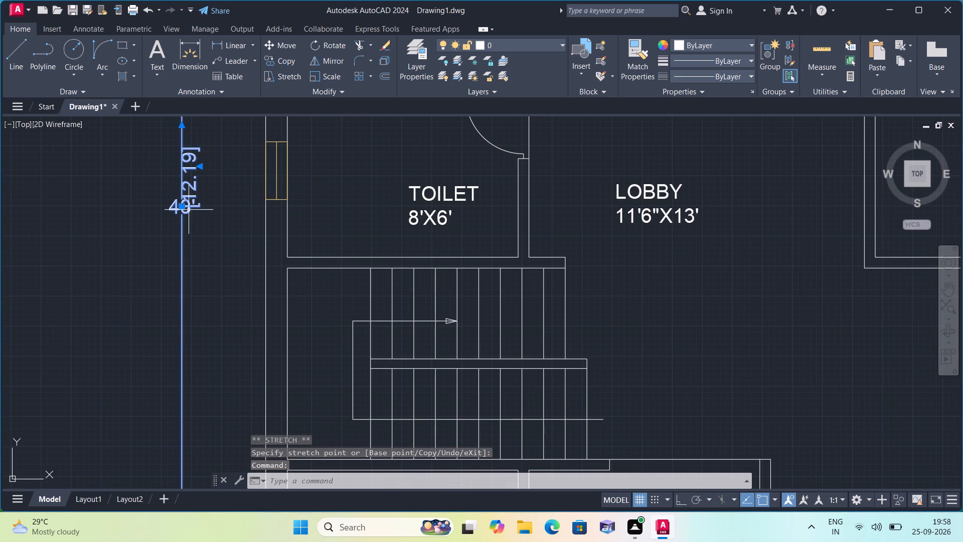
key("Escape")
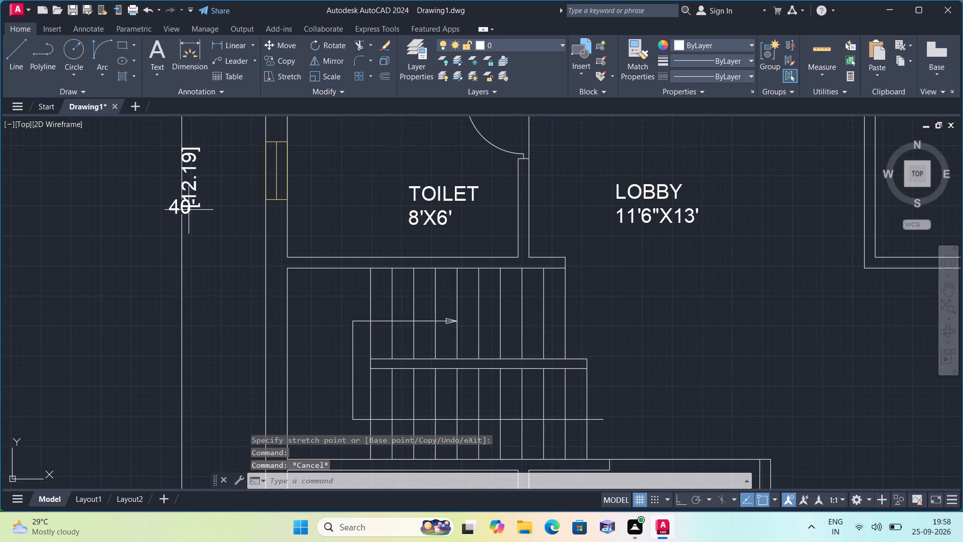
left_click(183, 182)
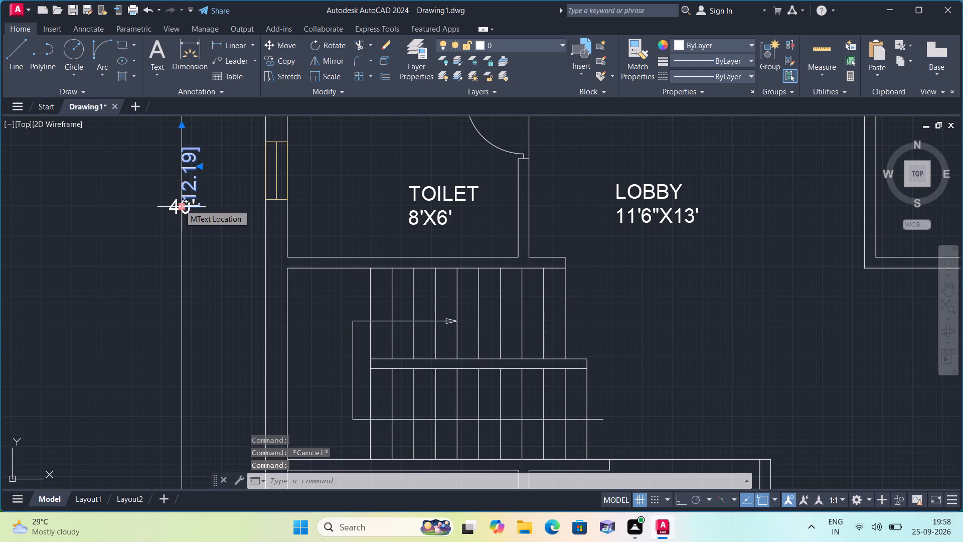
left_click(180, 205)
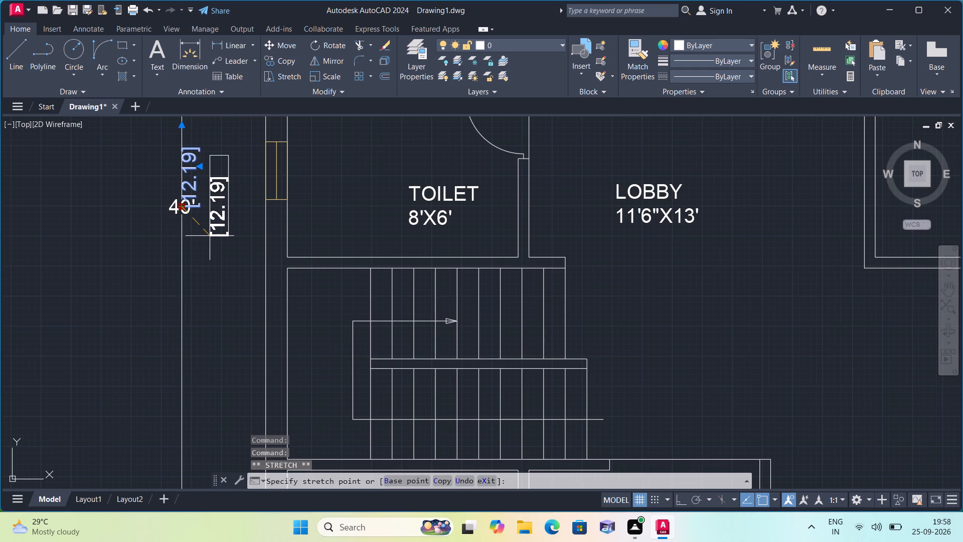
left_click(212, 236)
scroll(215, 222, "down", 2)
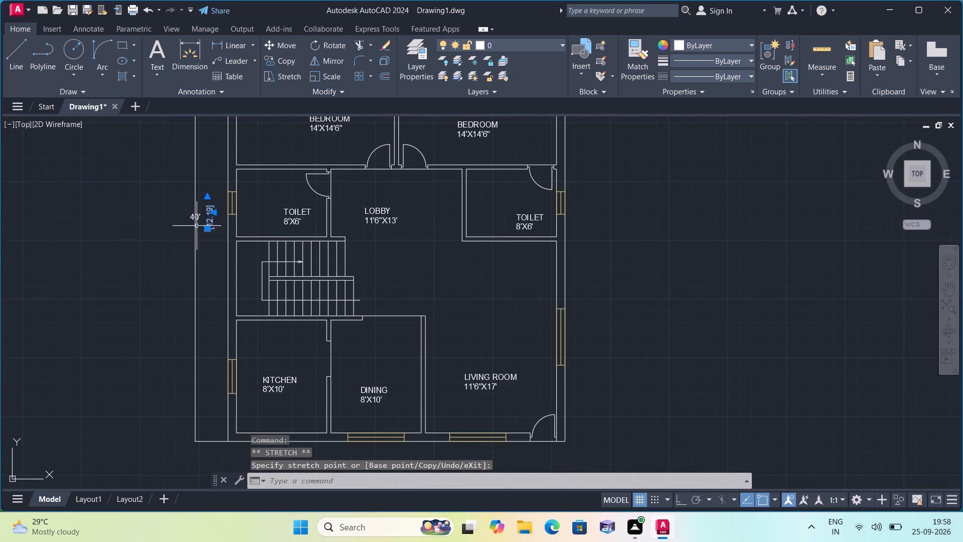
Move the GROUND FLOOR PLAN title out of the overlapping texts to just below the plan's south wall, under the kitchen and dining.
middle_click(152, 229)
scroll(152, 229, "down", 1)
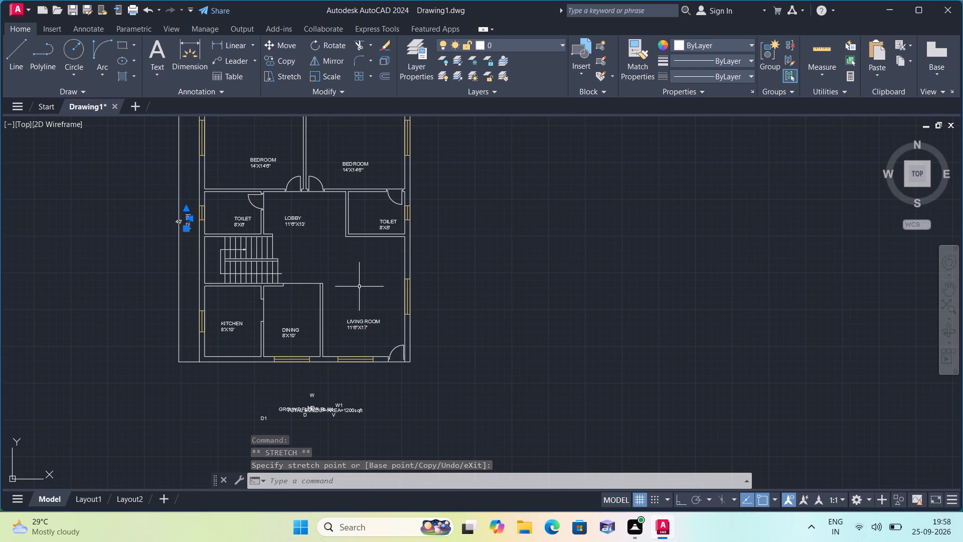
middle_click_drag(361, 335, 382, 270)
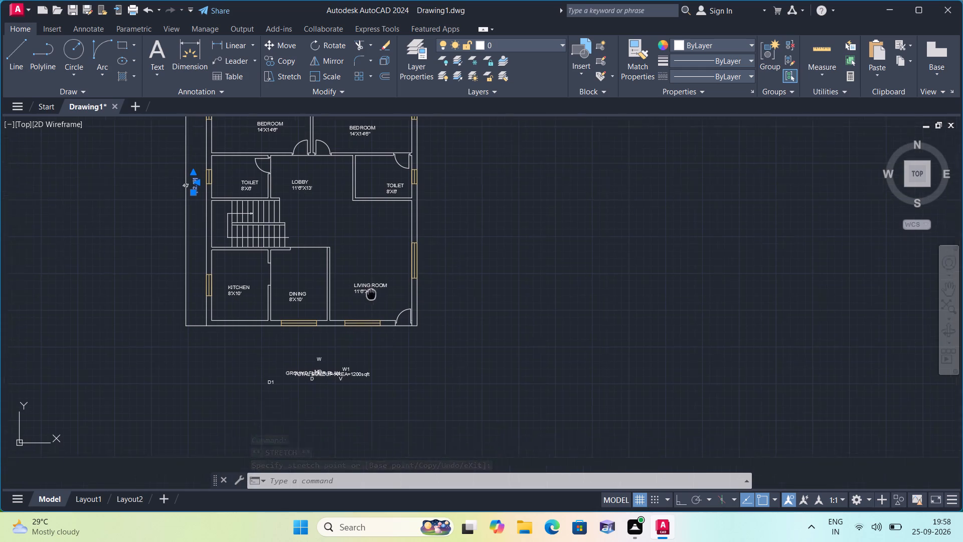
middle_click_drag(382, 270, 386, 259)
scroll(343, 336, "up", 3)
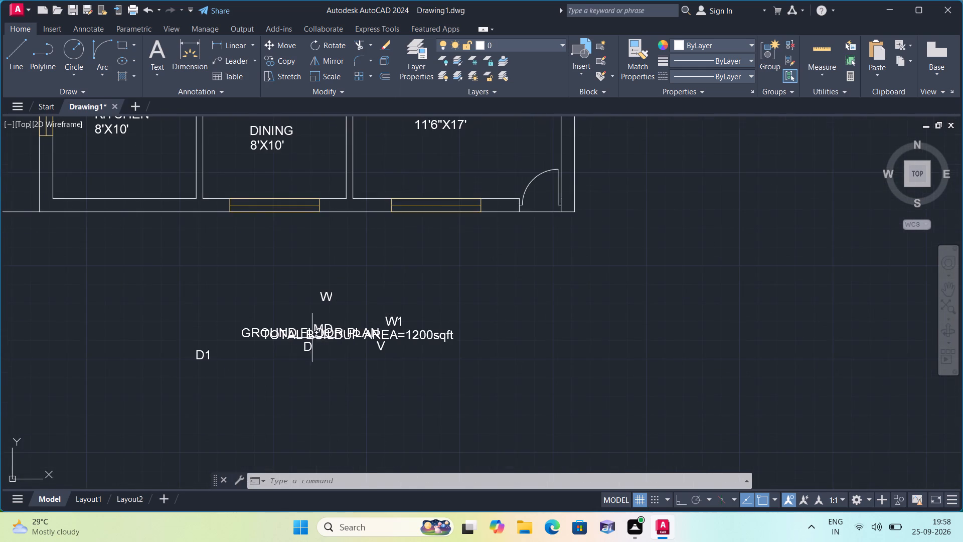
left_click(286, 335)
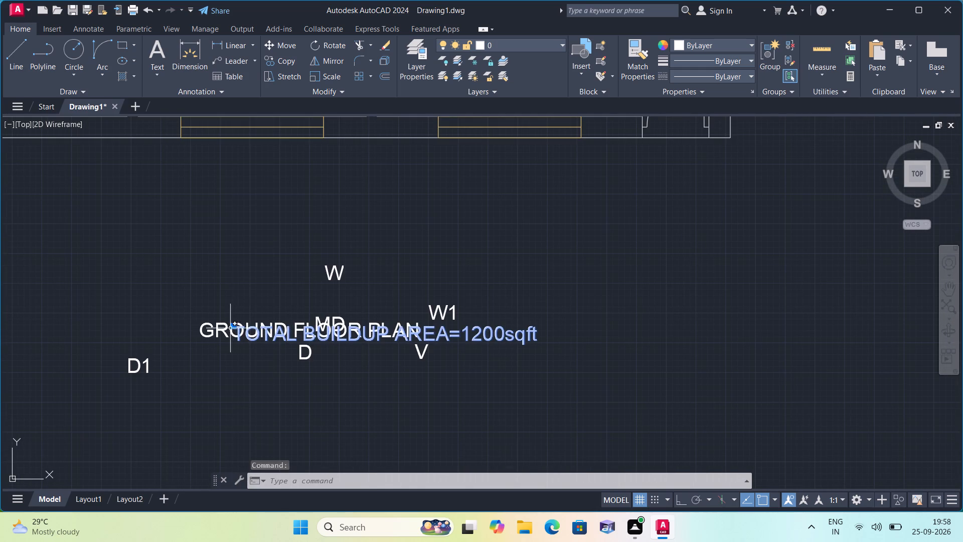
left_click(230, 328)
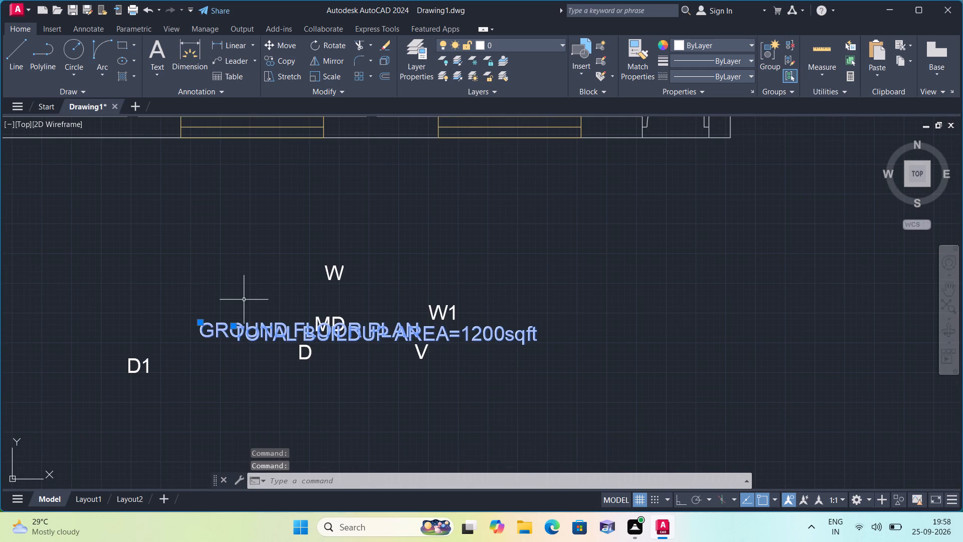
left_click(199, 322)
scroll(167, 281, "down", 1)
middle_click_drag(168, 263, 276, 286)
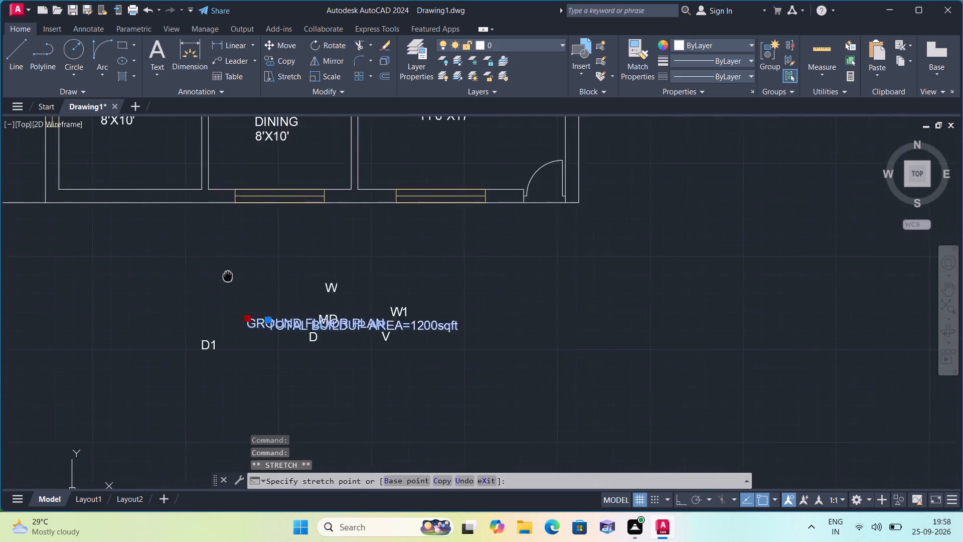
middle_click_drag(276, 286, 295, 287)
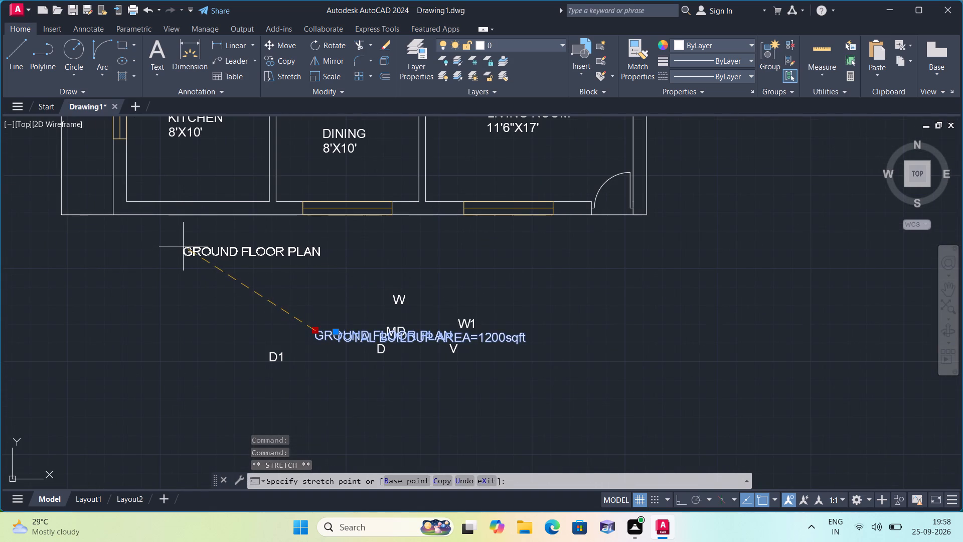
left_click(183, 246)
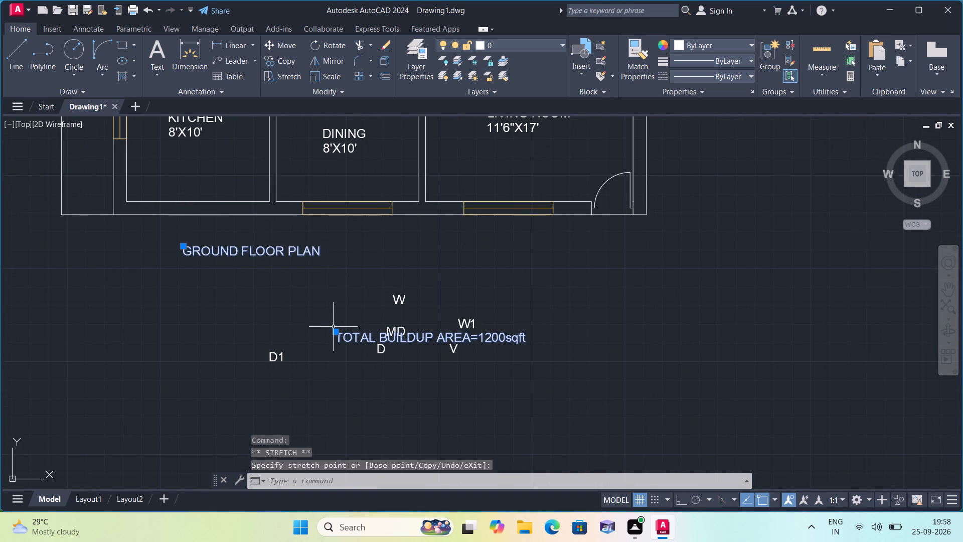
Move the TOTAL BUILDUP AREA=1200sqft text to just below the GROUND FLOOR PLAN title.
left_click(336, 330)
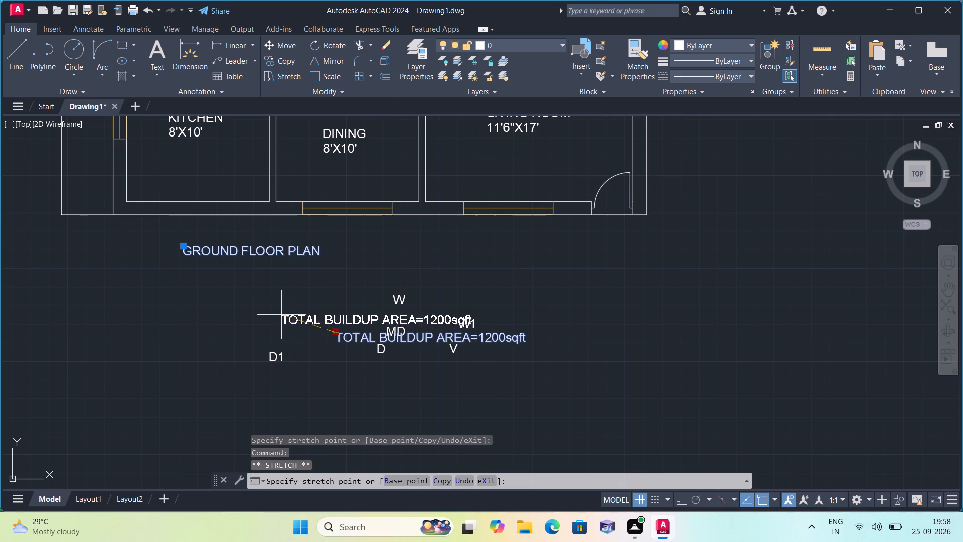
left_click(192, 278)
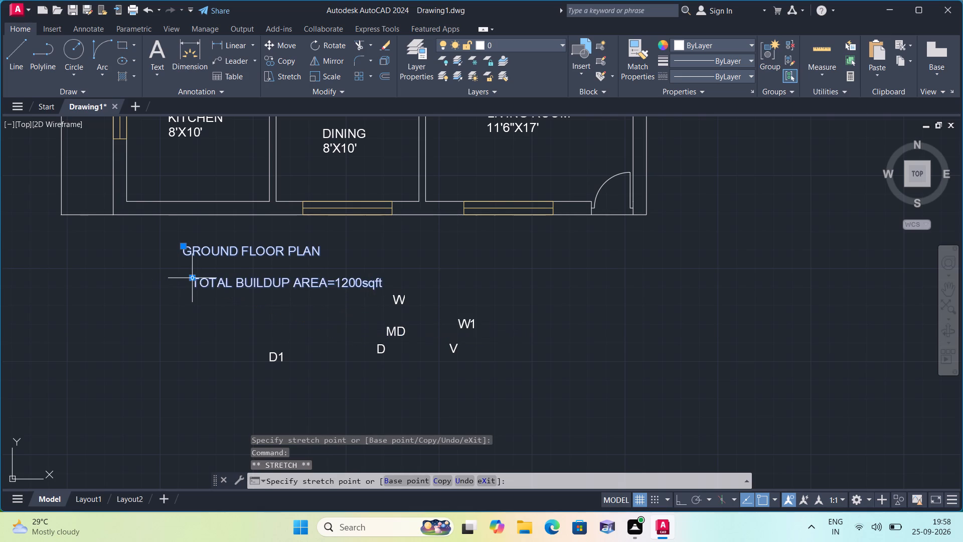
Move the W1 tag to just below the living room's south window.
scroll(359, 265, "down", 1)
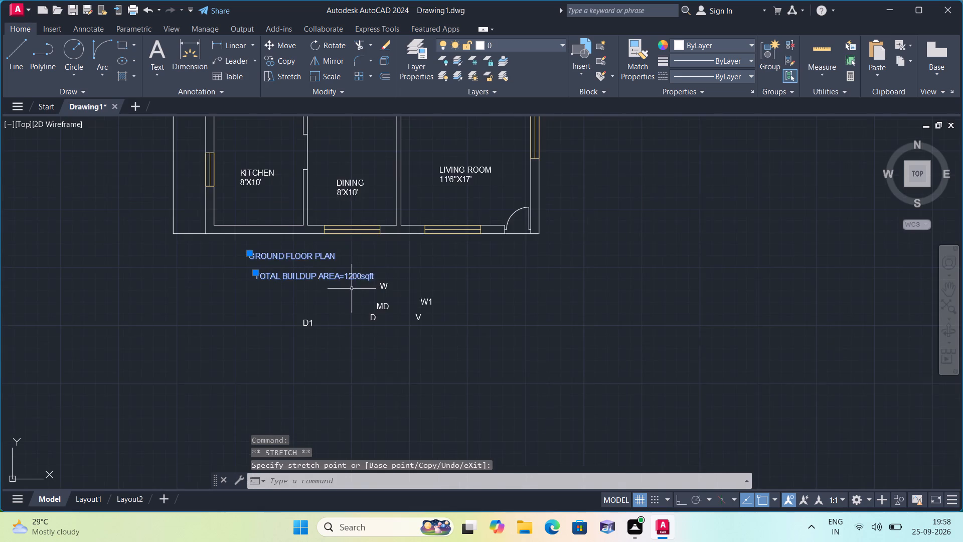
scroll(349, 291, "up", 1)
left_click(476, 303)
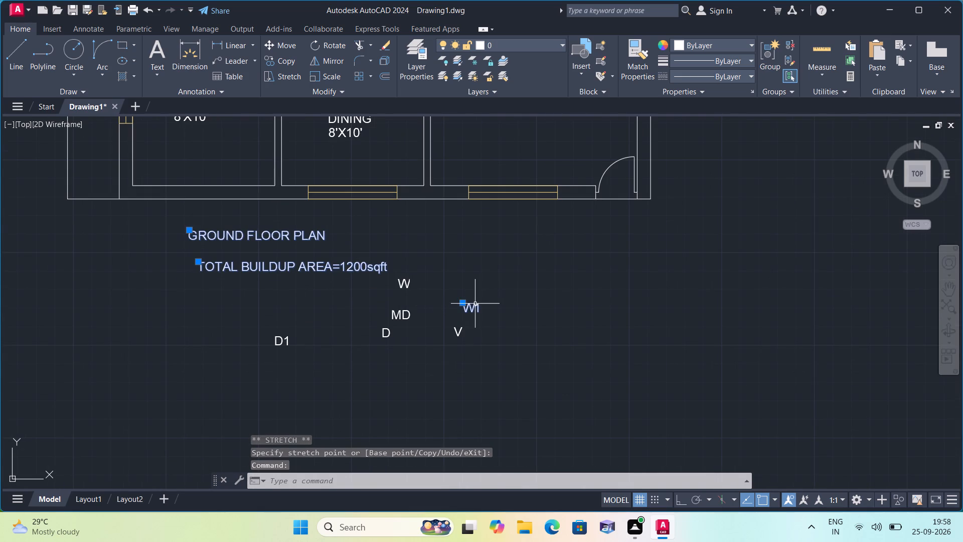
left_click(461, 302)
scroll(473, 279, "up", 1)
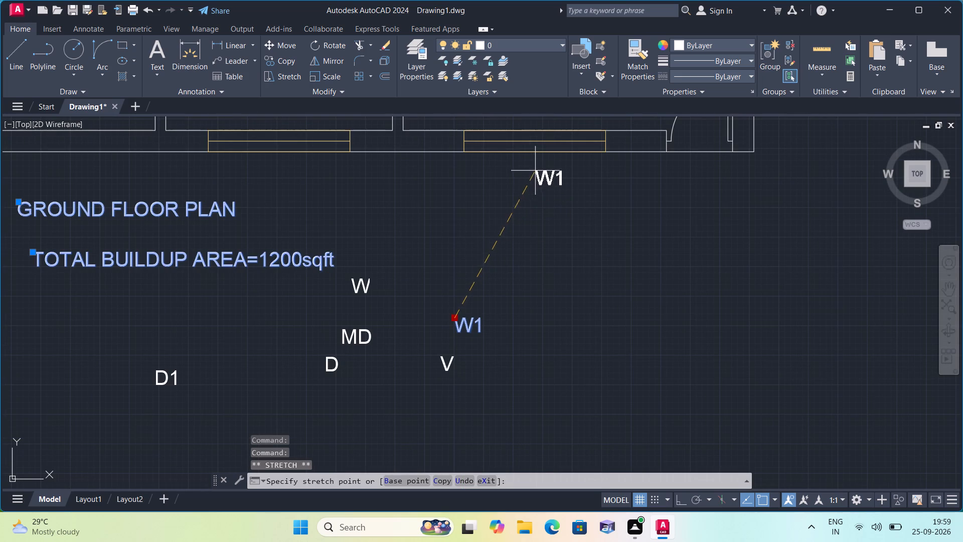
left_click(529, 165)
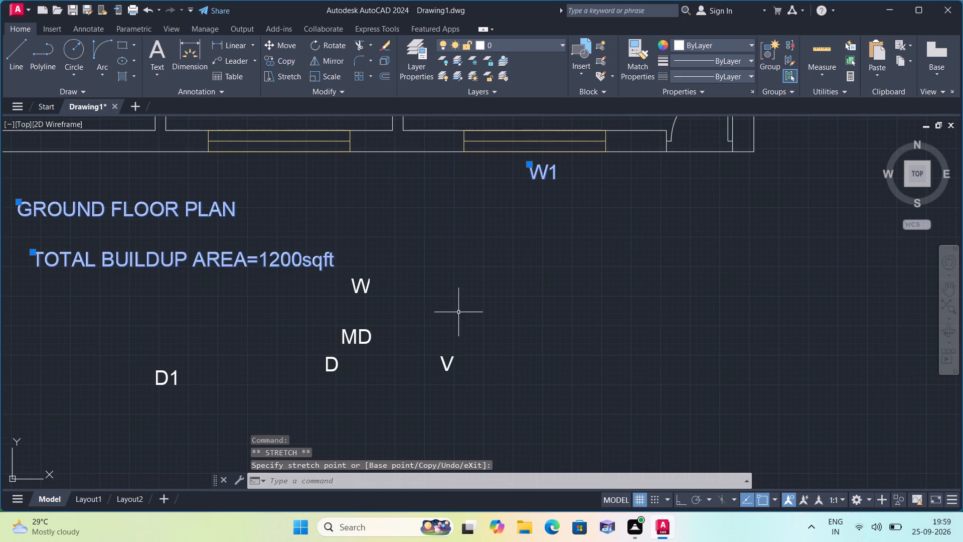
Move the MD tag into the main door opening at the living room's southeast corner.
left_click(355, 332)
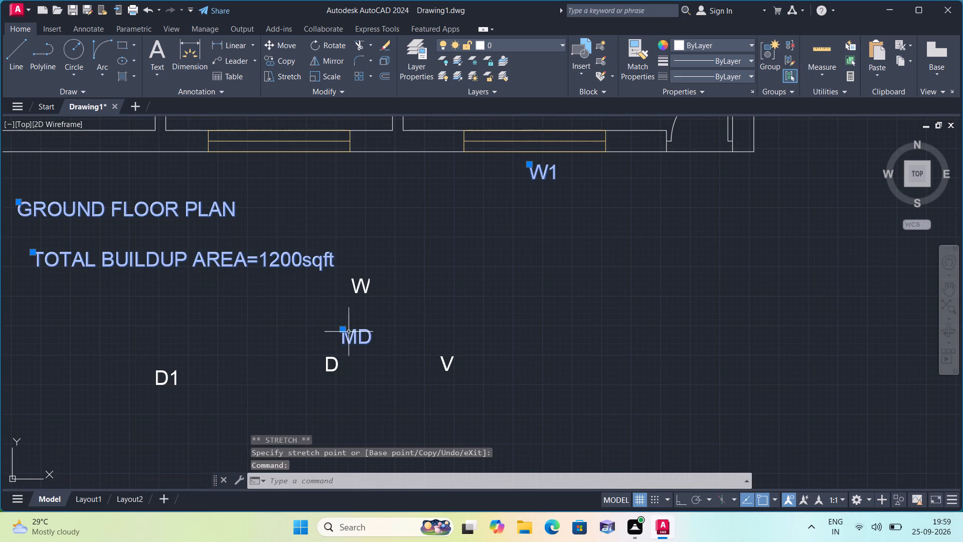
left_click(342, 328)
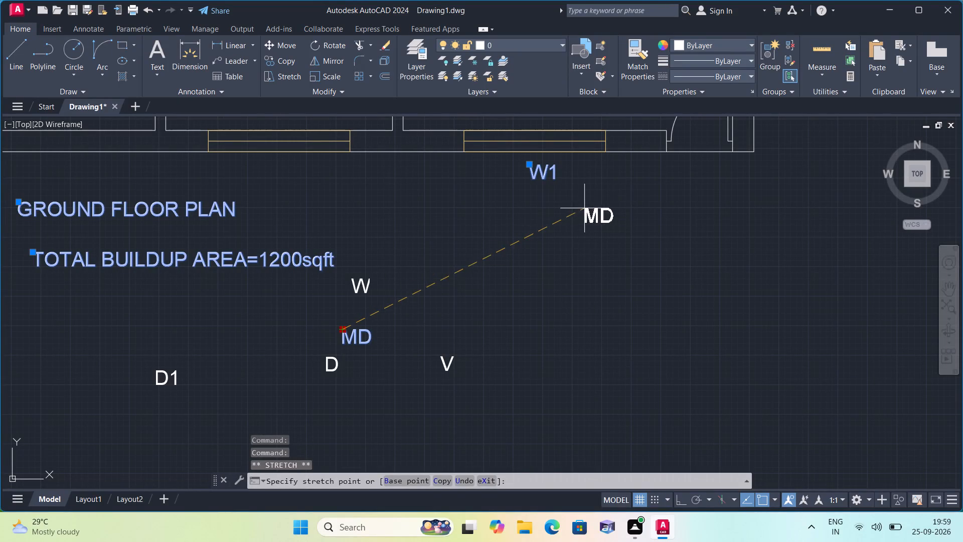
left_click(686, 131)
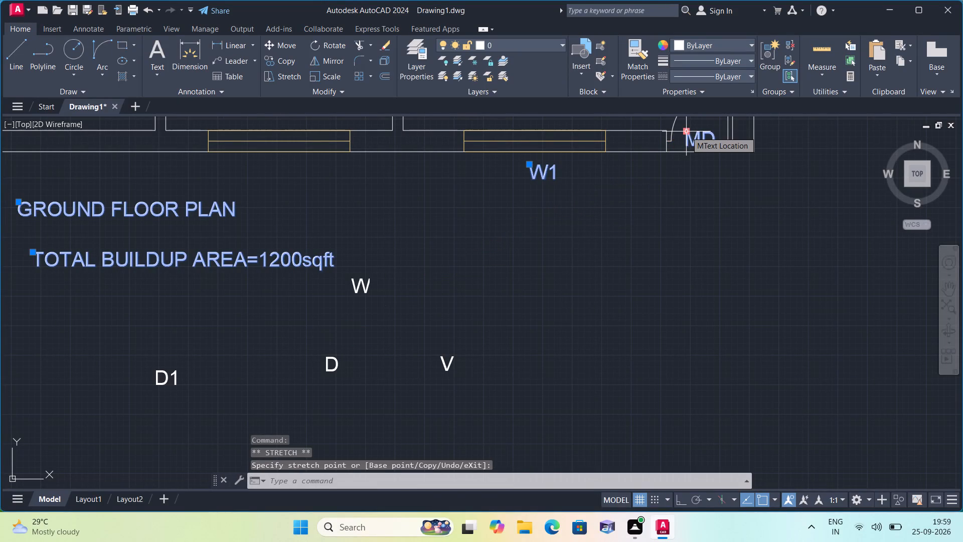
Move the W tag from below the plan to just west of the kitchen's west window.
left_click(354, 286)
left_click(351, 279)
scroll(388, 232, "down", 1)
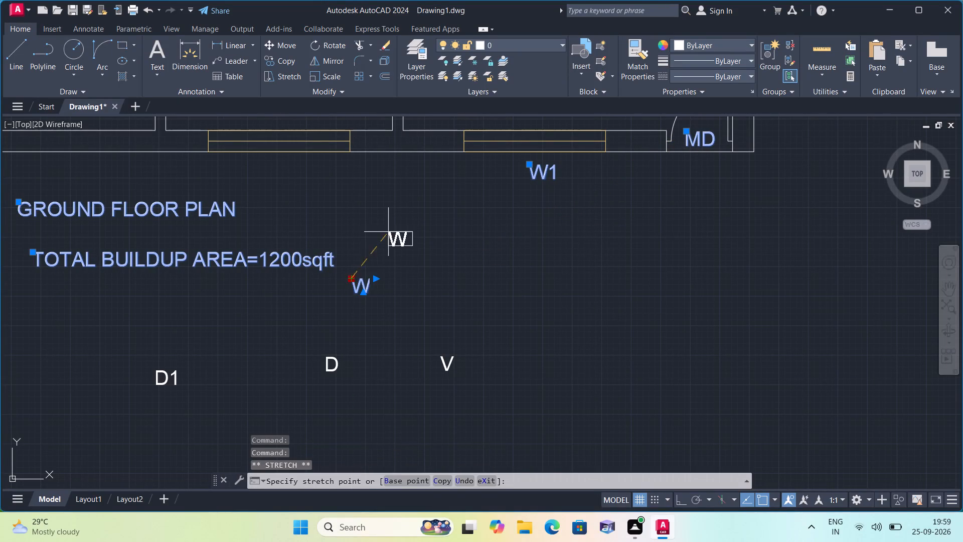
middle_click_drag(388, 232, 406, 319)
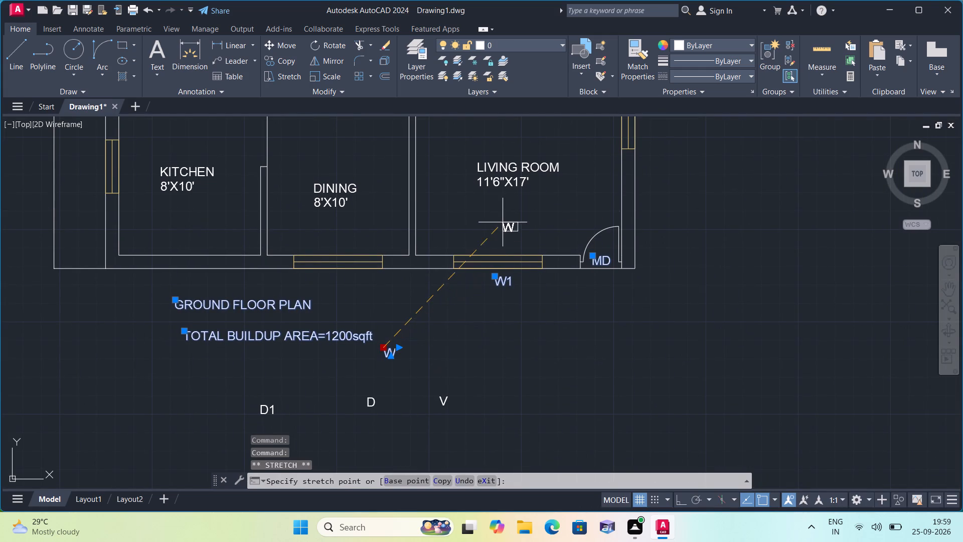
middle_click_drag(503, 222, 508, 248)
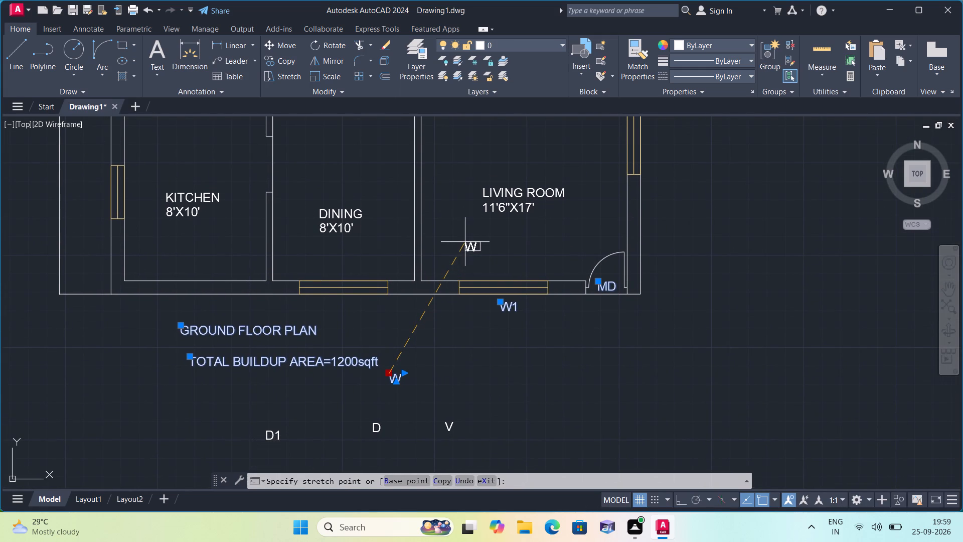
scroll(412, 262, "down", 1)
scroll(196, 231, "up", 2)
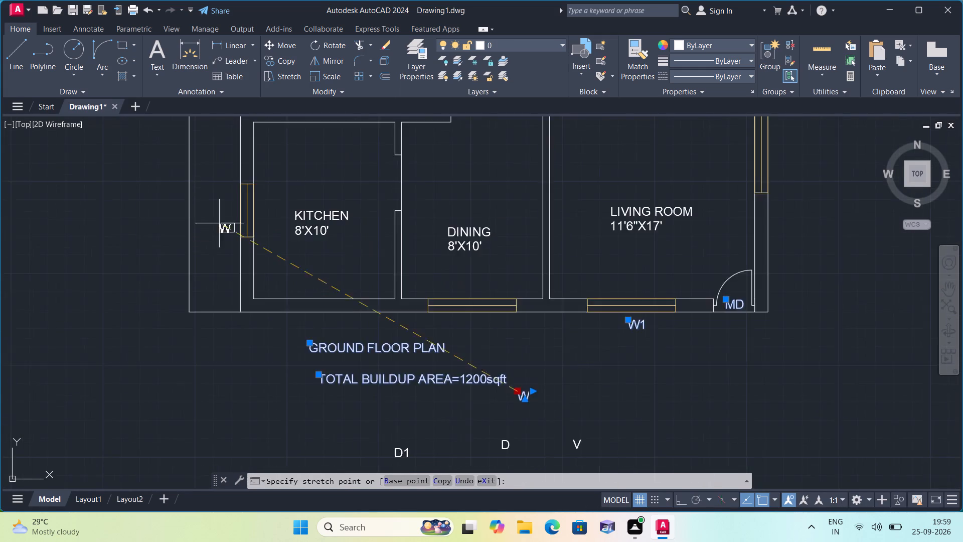
left_click(221, 203)
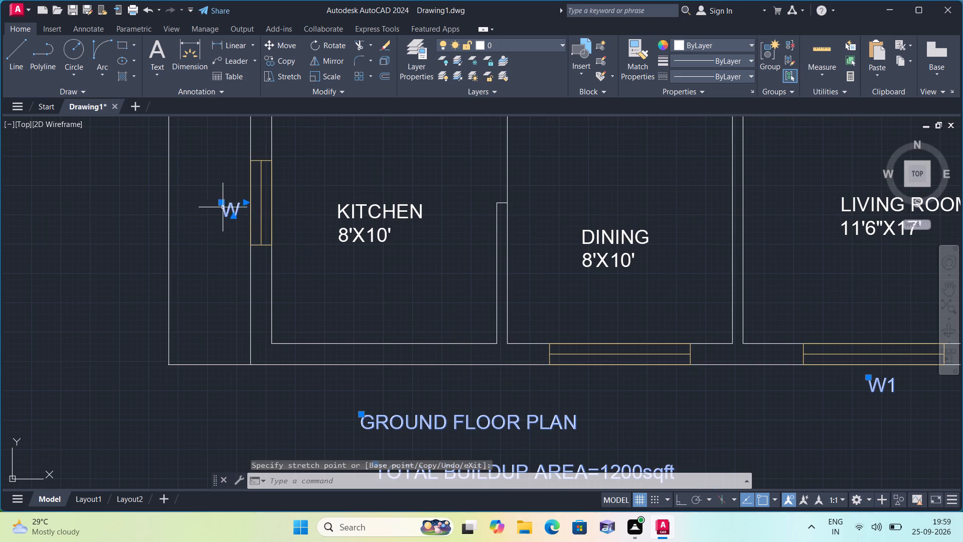
Move the D tag from below the plan into the west bedroom's door opening.
scroll(245, 244, "down", 2)
left_click(410, 378)
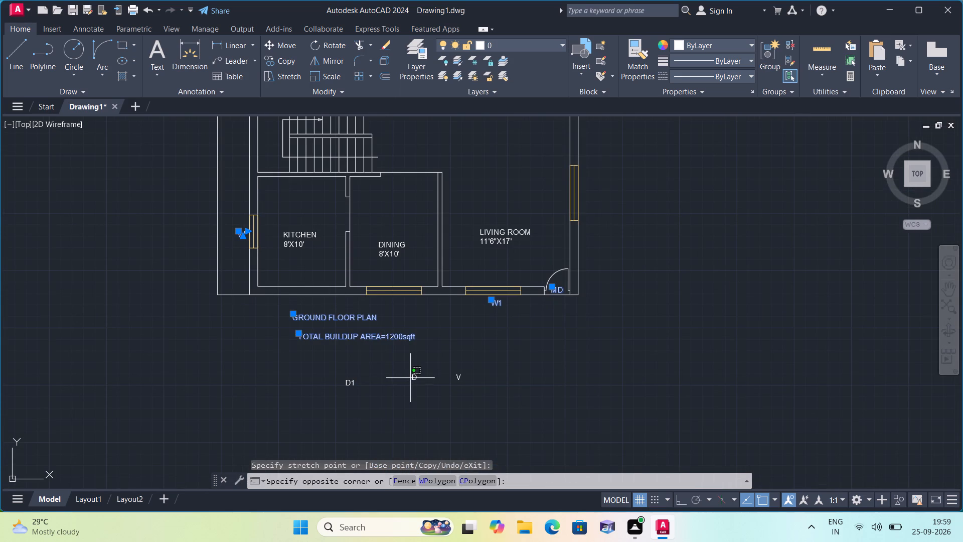
double_click(415, 377)
left_click(415, 375)
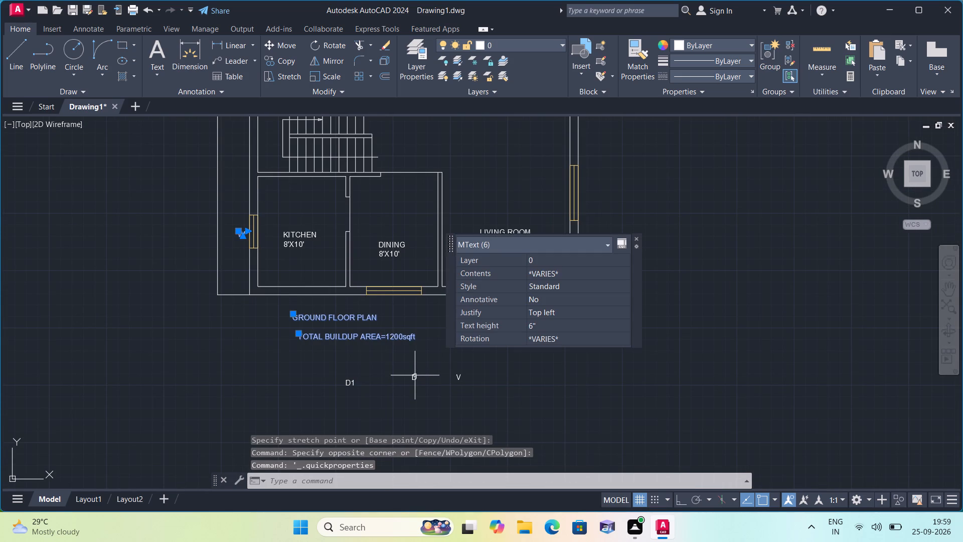
left_click(414, 372)
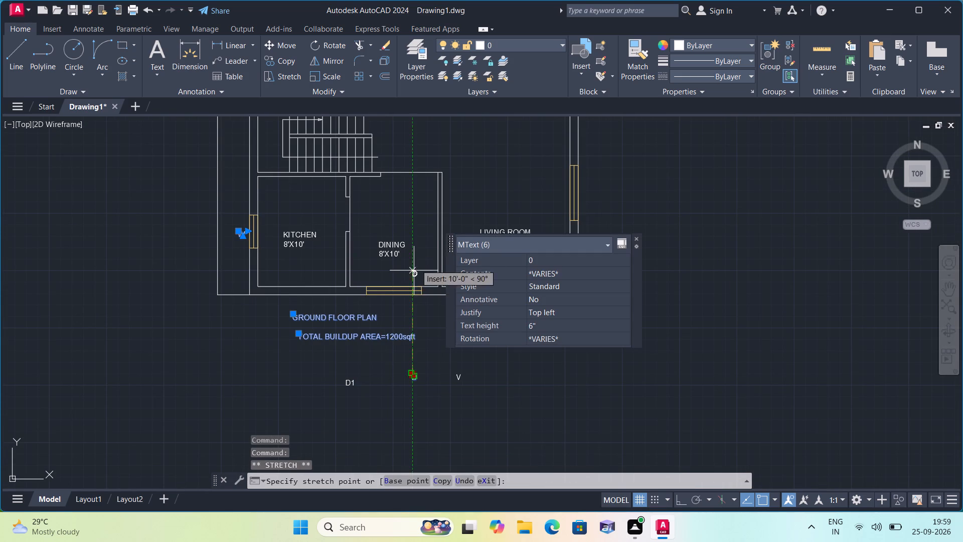
middle_click_drag(420, 228, 404, 413)
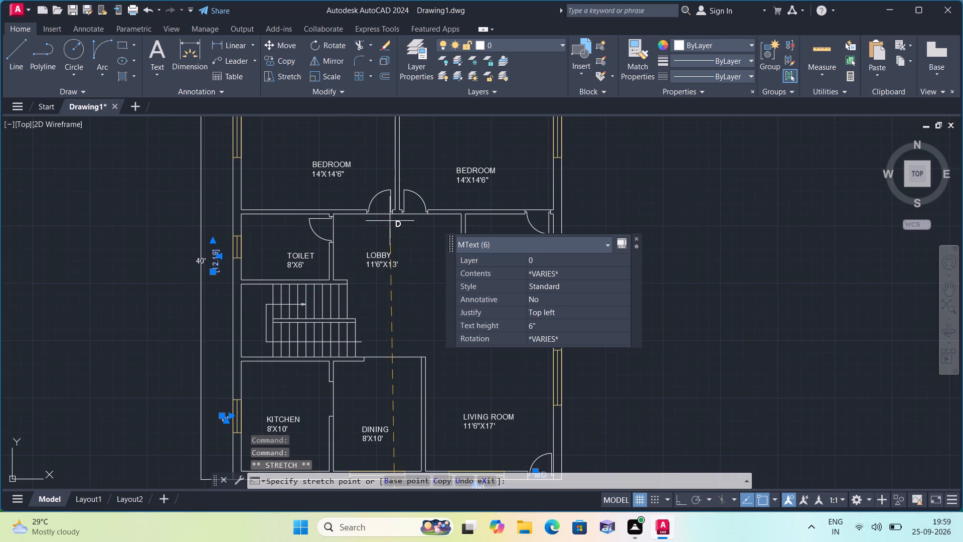
scroll(376, 207, "up", 1)
left_click(376, 205)
Move the D1 tag from below the plan into the west toilet's door swing and dismiss the quick properties.
scroll(370, 262, "down", 1)
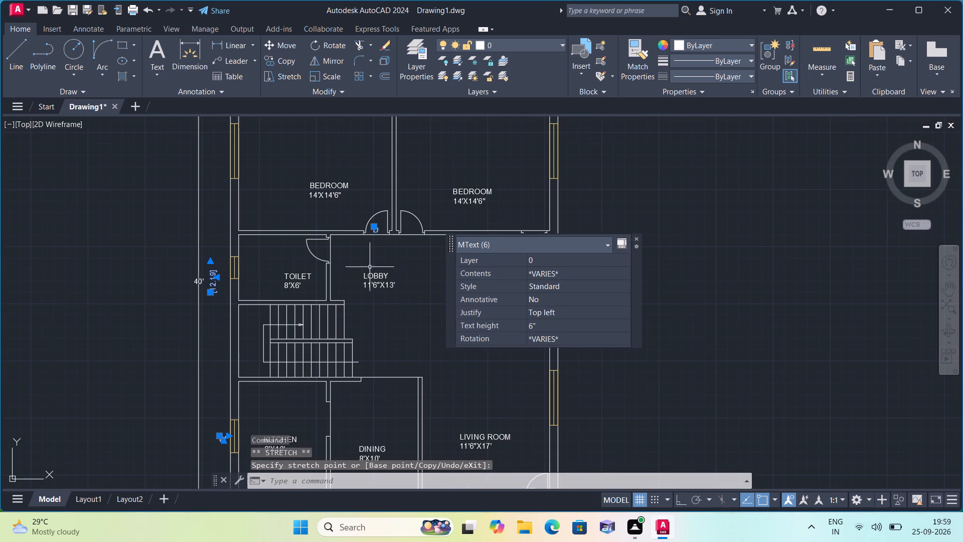
middle_click_drag(401, 350, 353, 243)
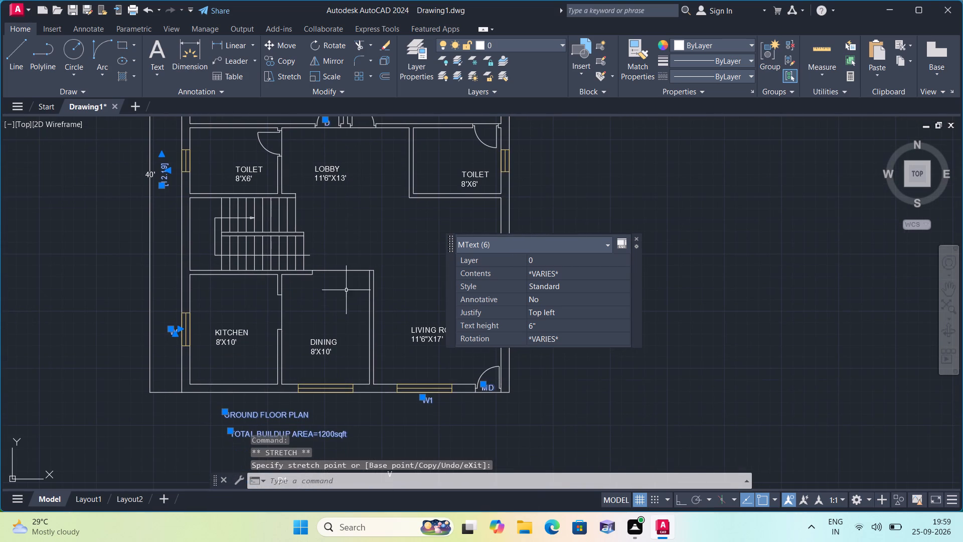
middle_click_drag(346, 350, 354, 222)
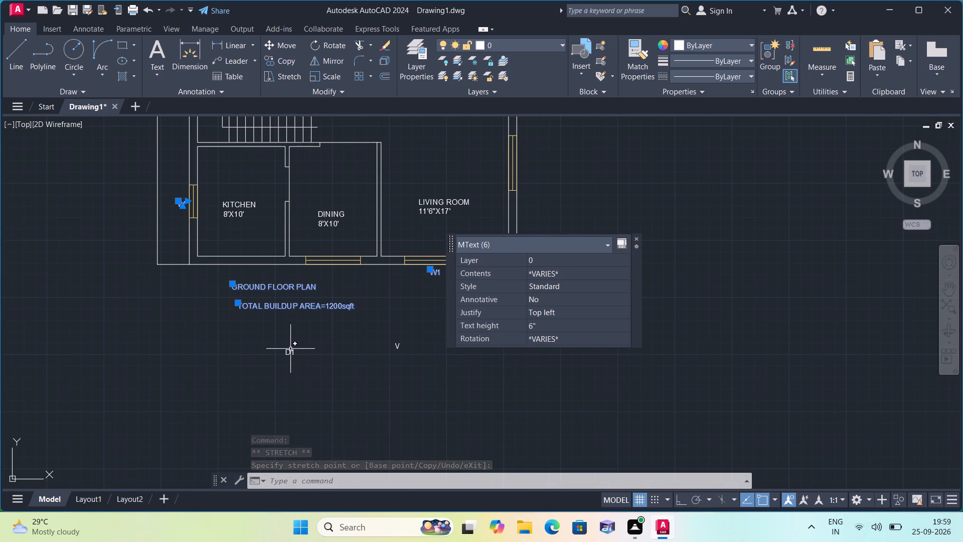
left_click(290, 350)
left_click(287, 347)
scroll(345, 224, "down", 3)
middle_click_drag(359, 204, 359, 240)
scroll(310, 185, "up", 3)
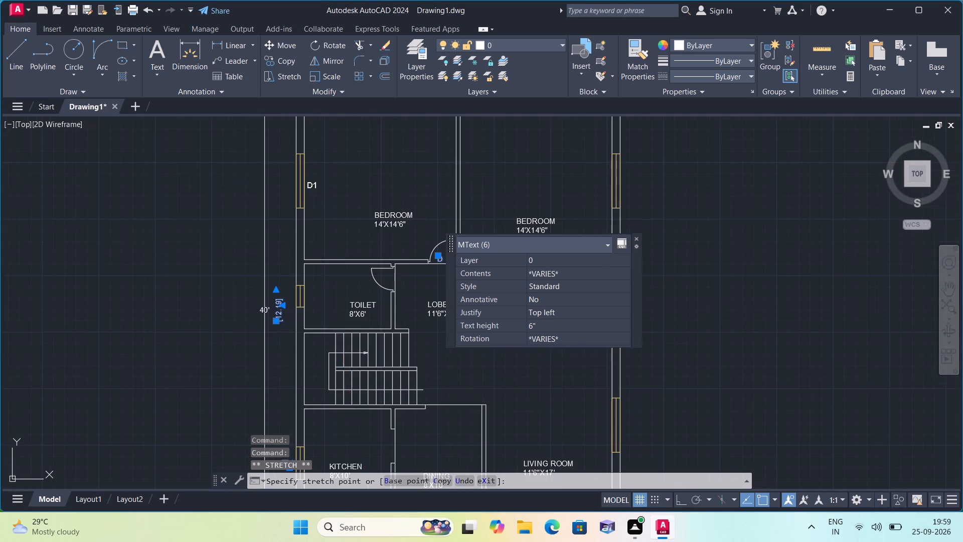
scroll(367, 268, "up", 2)
left_click(395, 281)
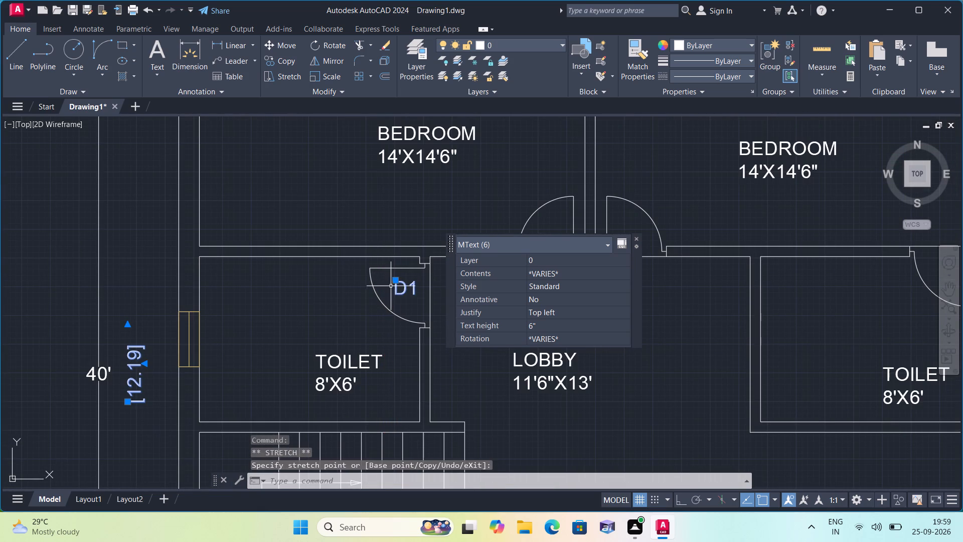
scroll(350, 295, "down", 1)
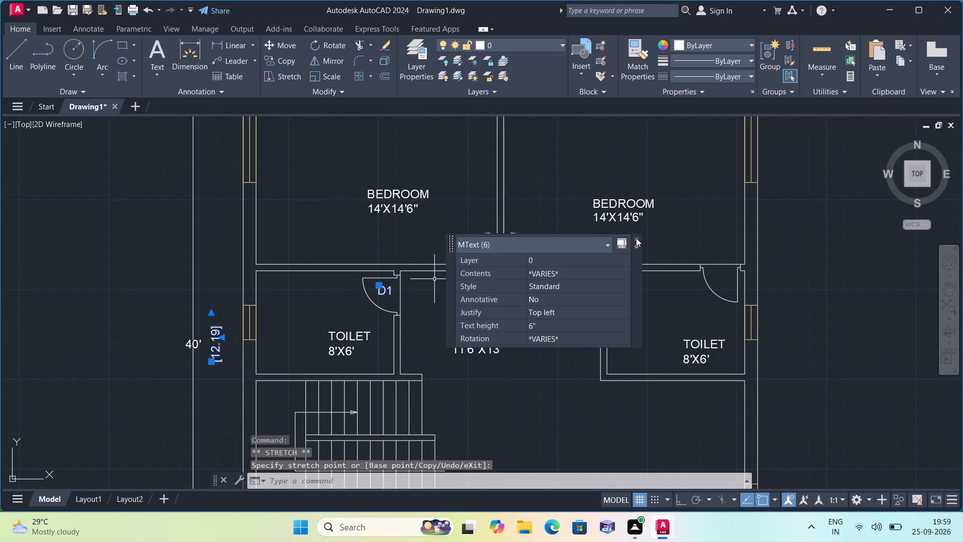
left_click(636, 238)
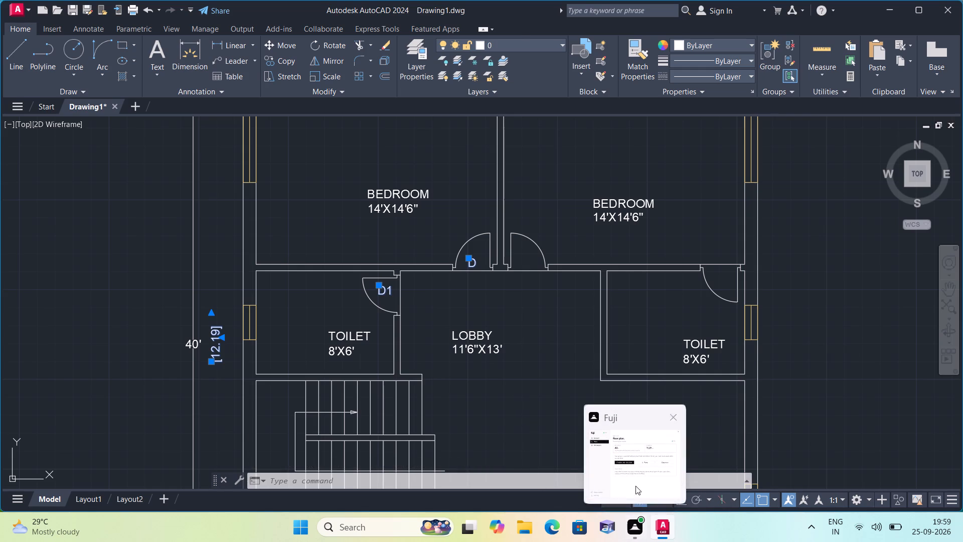
Move the V tag from below the plan to just west of the west toilet's ventilator and clear the selection.
scroll(462, 341, "down", 1)
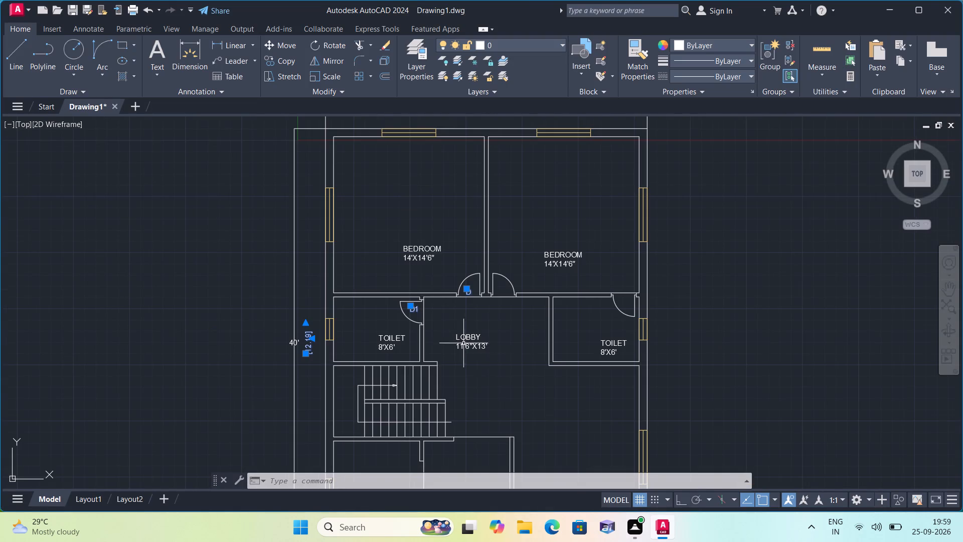
middle_click_drag(479, 364, 457, 293)
middle_click_drag(455, 319, 371, 151)
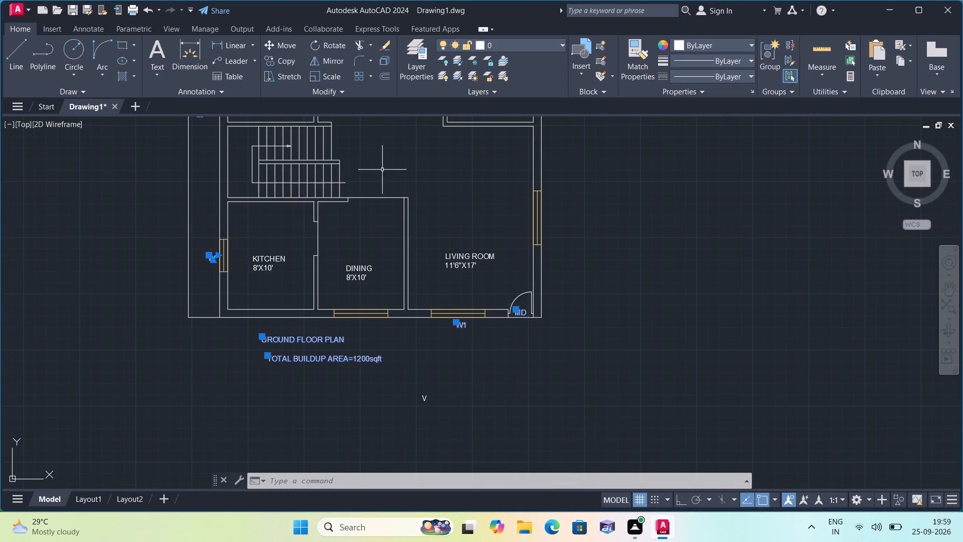
left_click(426, 398)
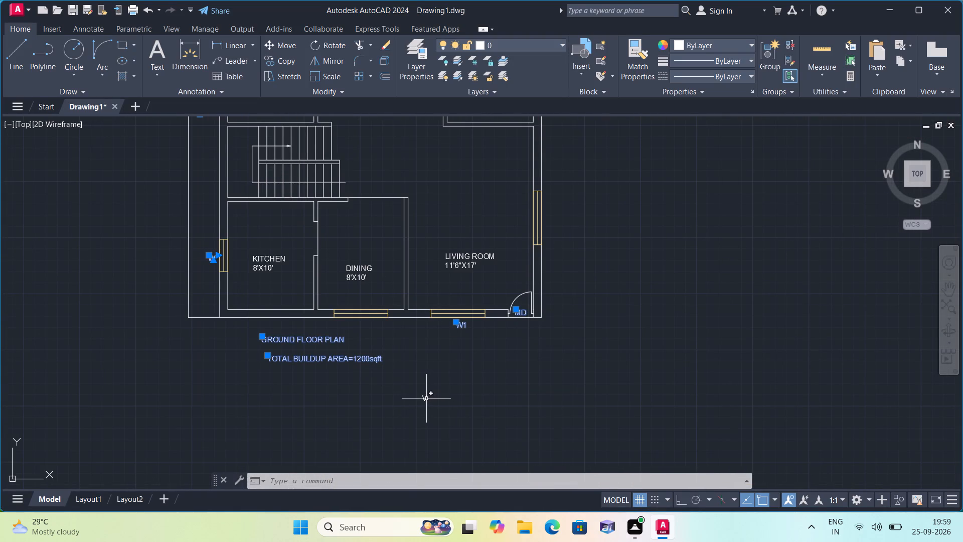
left_click(424, 395)
scroll(374, 289, "down", 1)
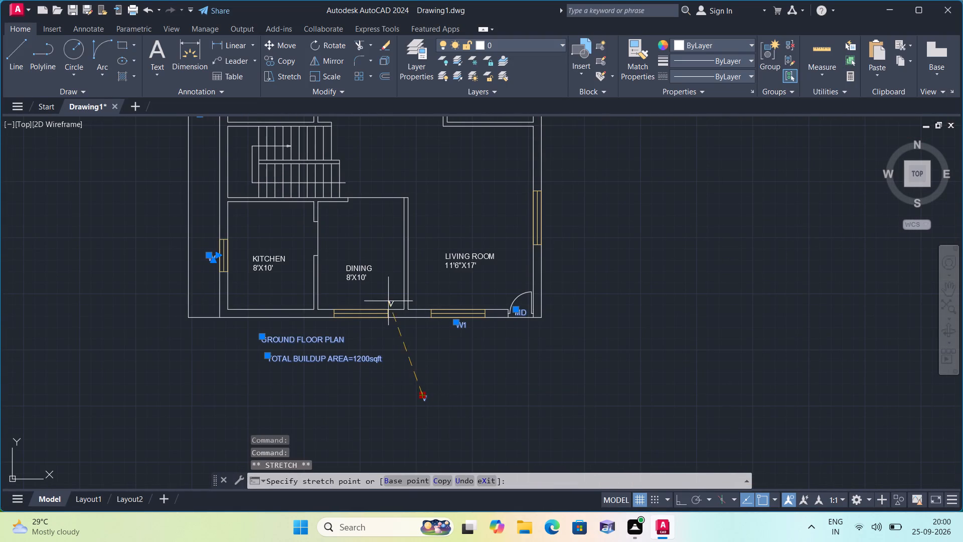
middle_click_drag(341, 268, 359, 335)
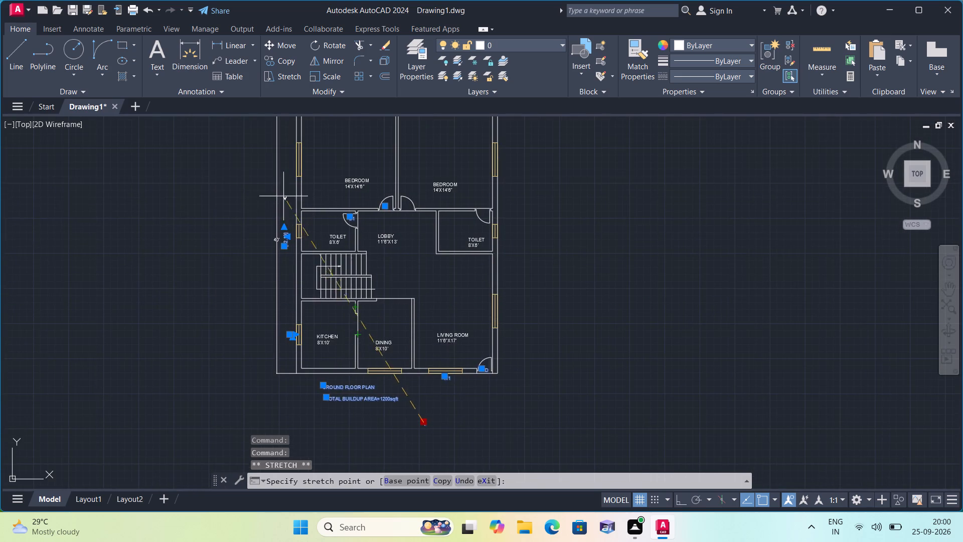
scroll(287, 190, "up", 3)
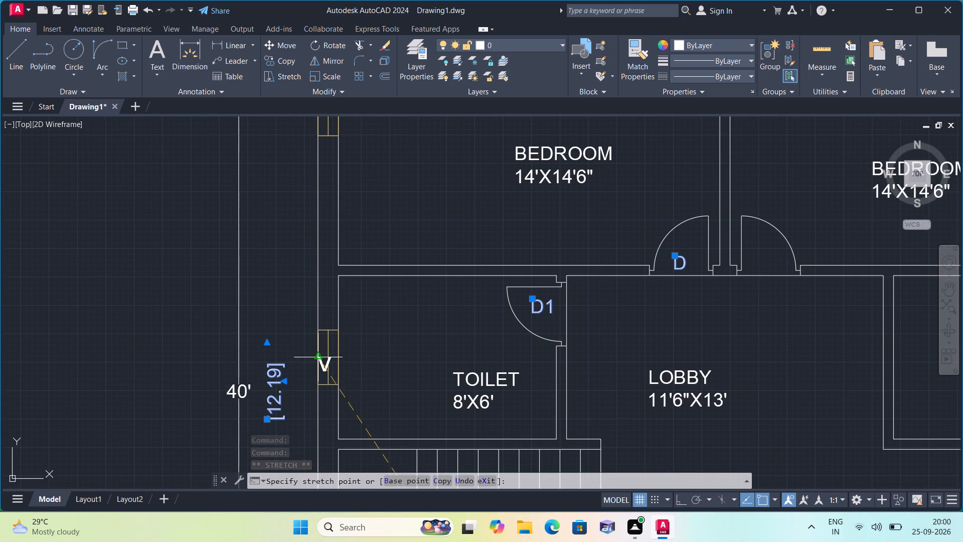
left_click(301, 355)
scroll(313, 310, "down", 4)
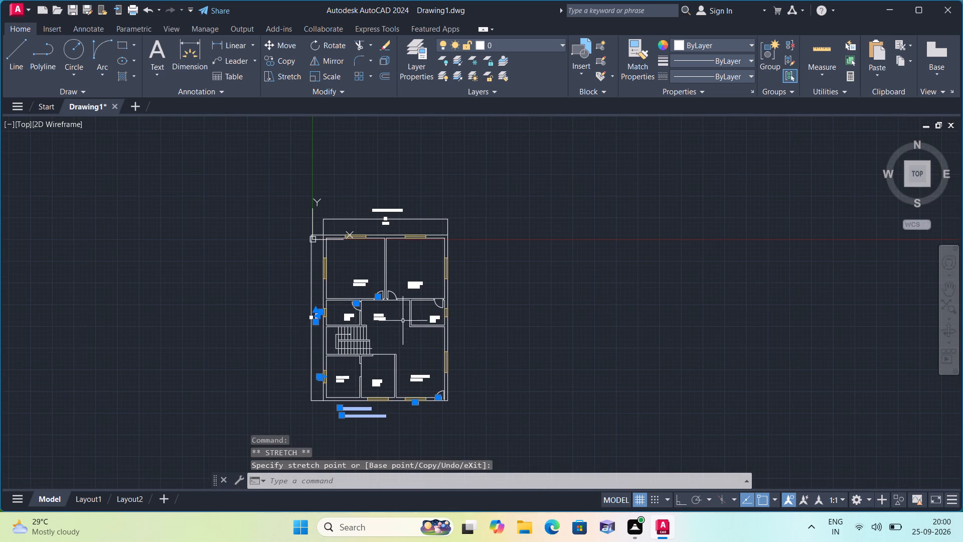
scroll(412, 331, "down", 2)
scroll(448, 297, "up", 3)
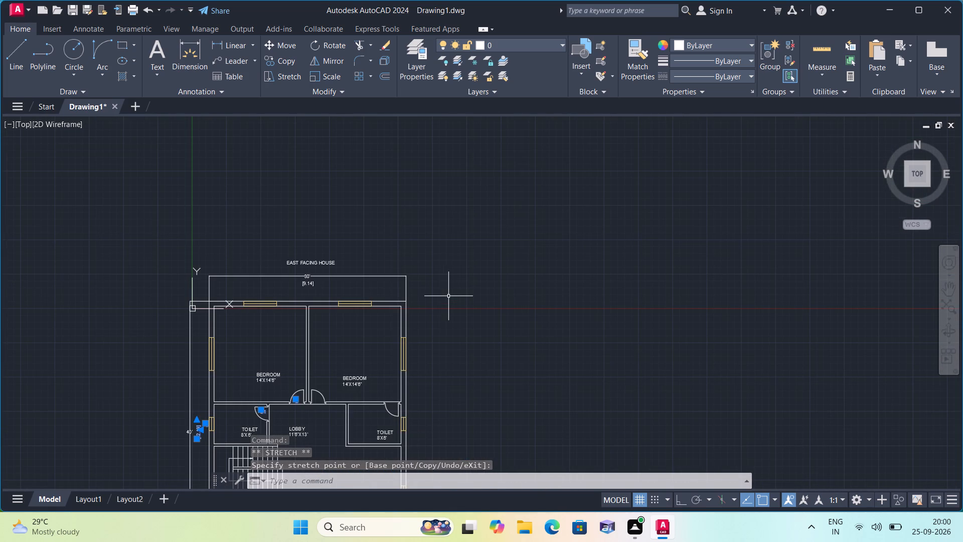
key("Escape")
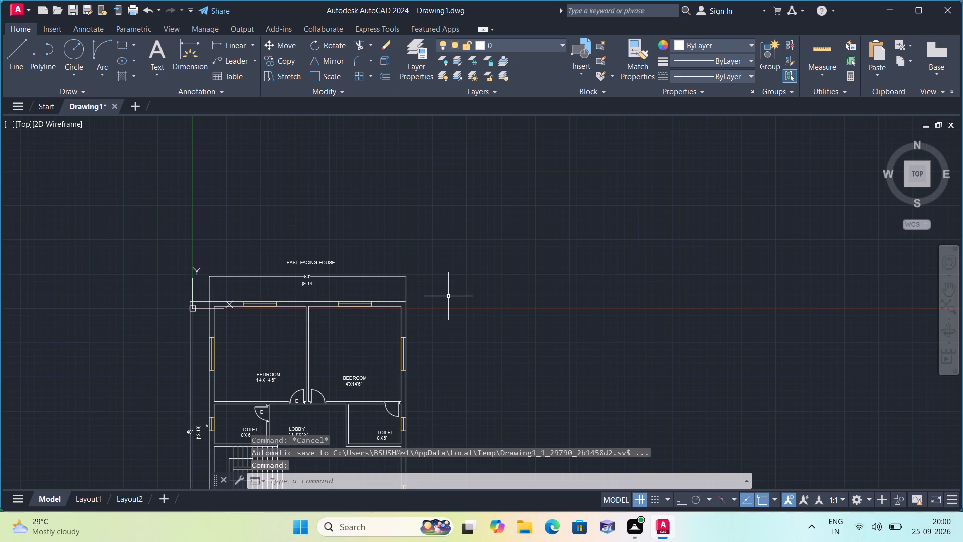
Examine the tagged plan, especially around the staircase and the wall between kitchen and dining room.
scroll(448, 296, "down", 1)
middle_click_drag(351, 350, 365, 302)
scroll(350, 376, "up", 1)
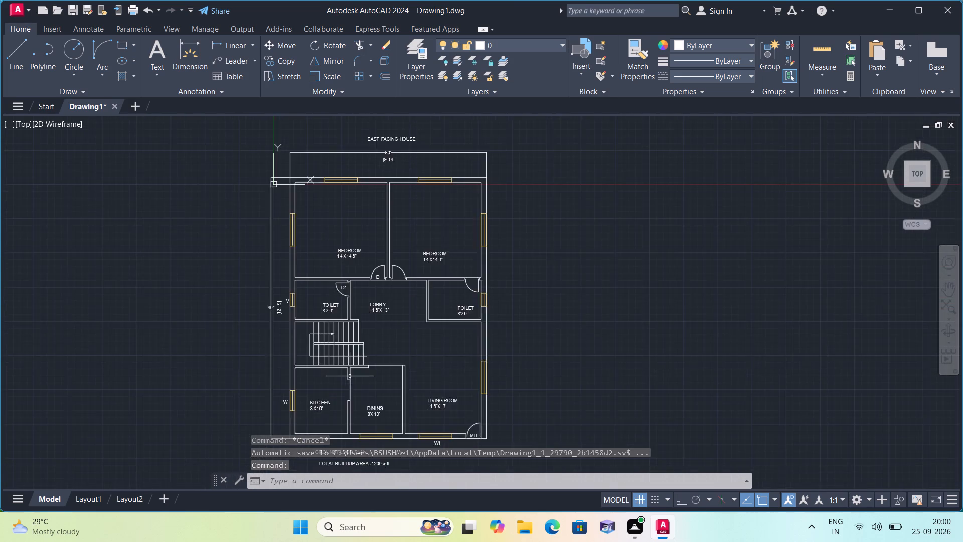
scroll(350, 376, "up", 5)
scroll(349, 372, "down", 2)
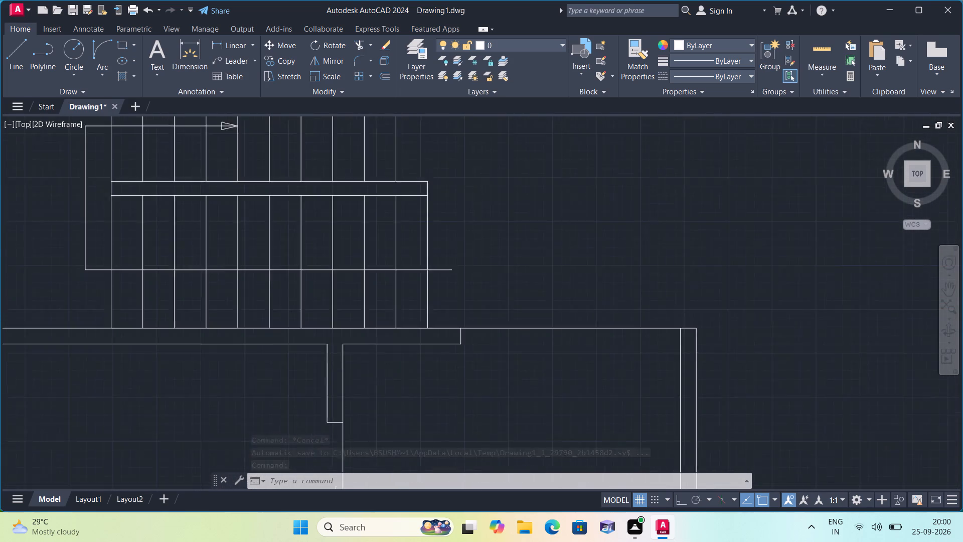
scroll(349, 372, "down", 1)
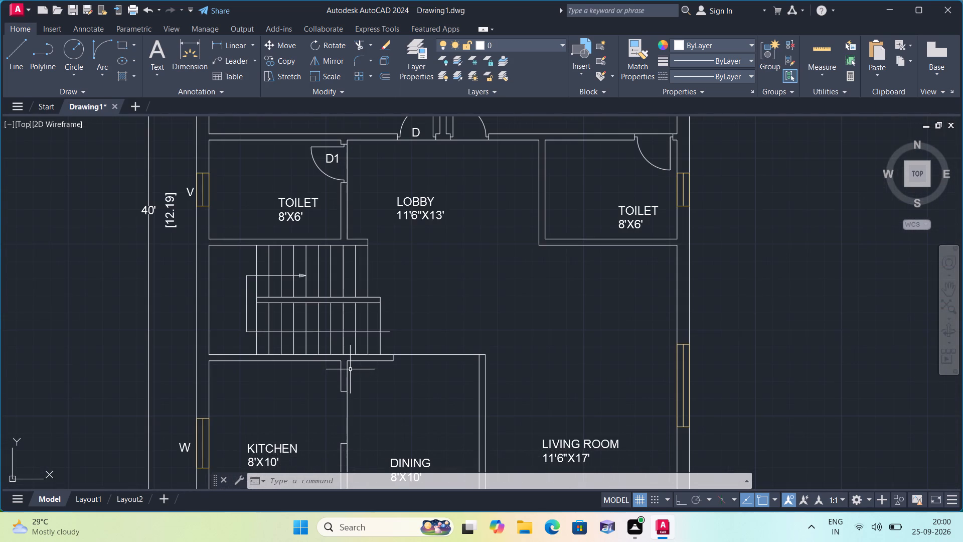
scroll(348, 374, "up", 3)
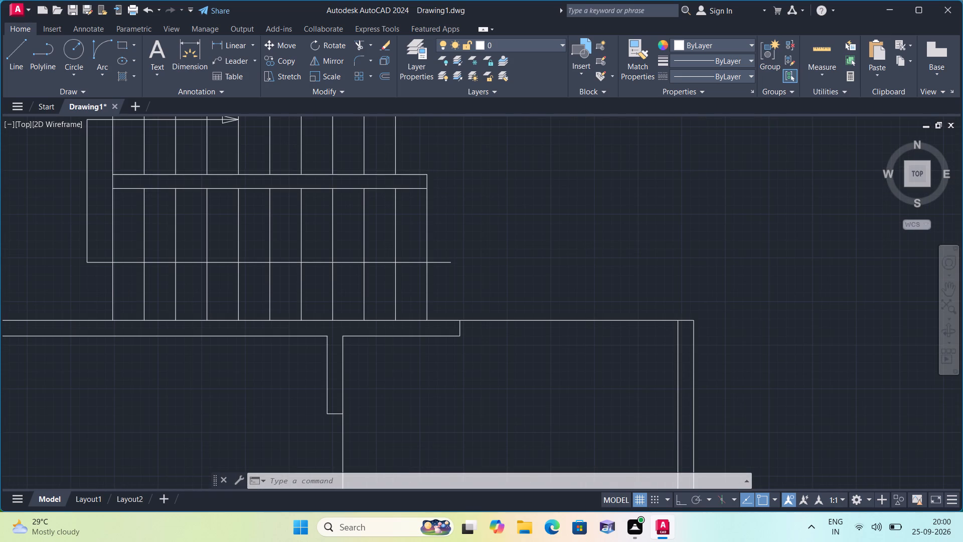
scroll(240, 333, "down", 1)
middle_click_drag(240, 333, 312, 310)
scroll(281, 317, "down", 1)
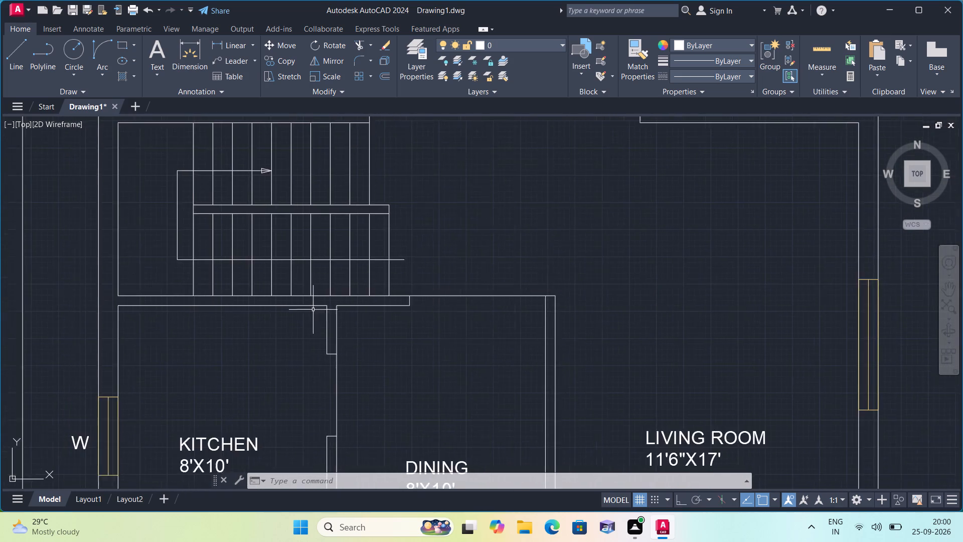
scroll(315, 308, "down", 2)
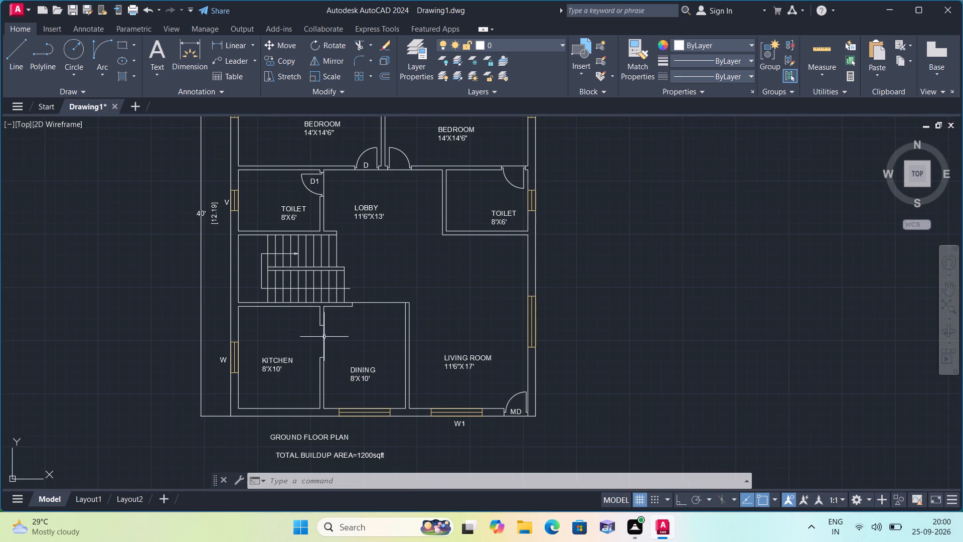
middle_click_drag(316, 337, 315, 283)
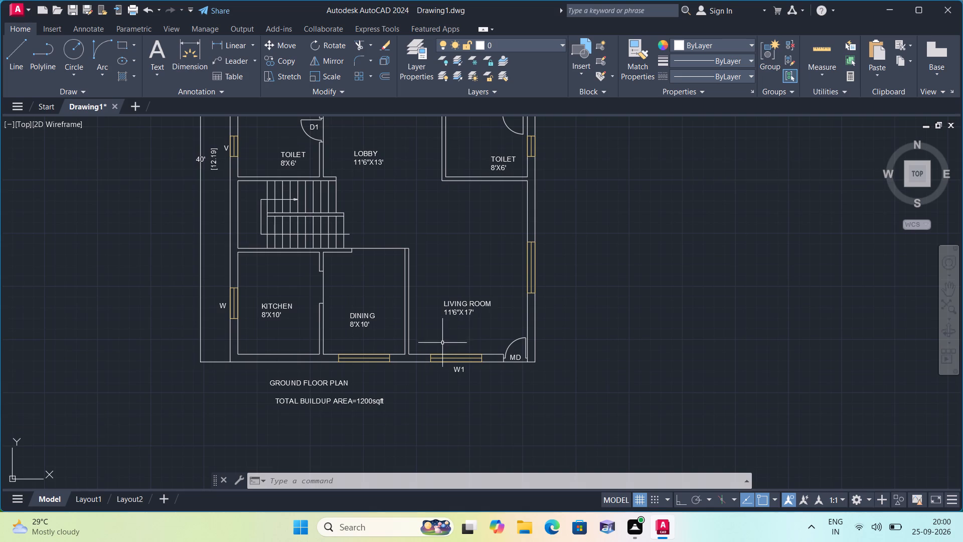
Copy the W1 tag from the living room's south window to just below the dining room's south window.
scroll(461, 362, "up", 1)
left_click(458, 362)
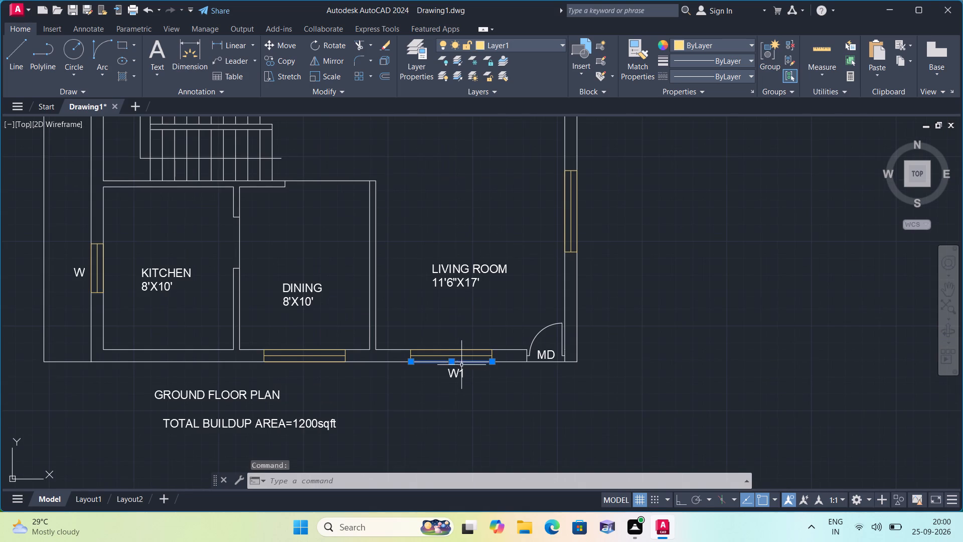
key("Escape")
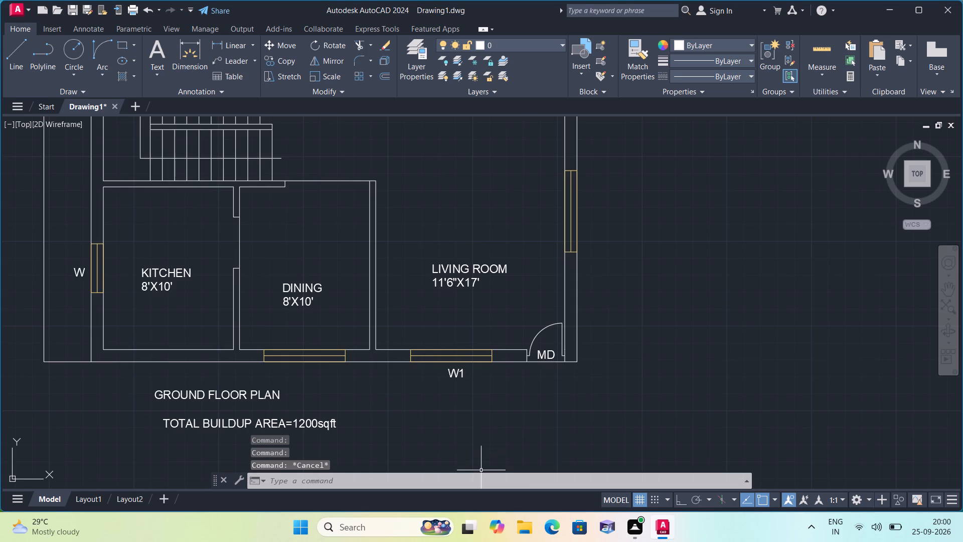
scroll(482, 469, "down", 1)
scroll(451, 409, "up", 2)
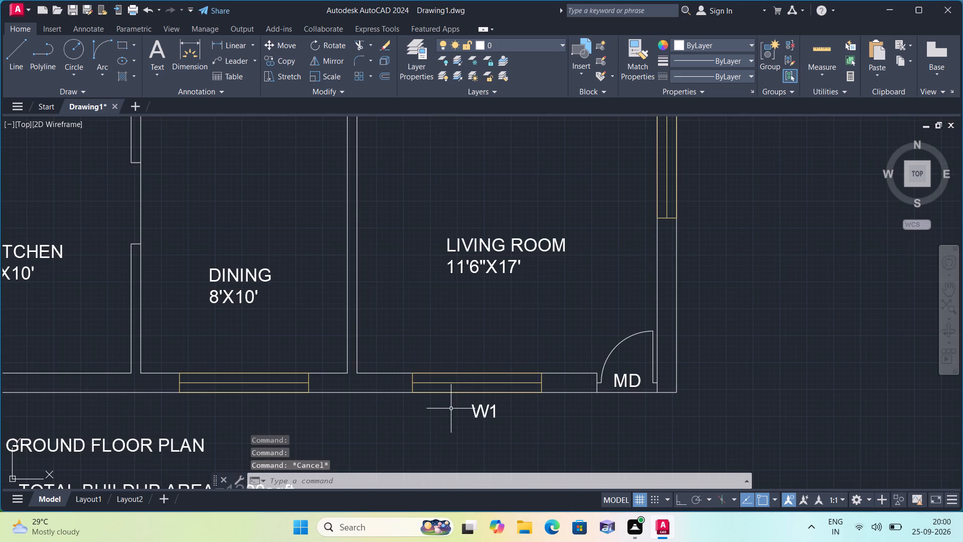
left_click(484, 409)
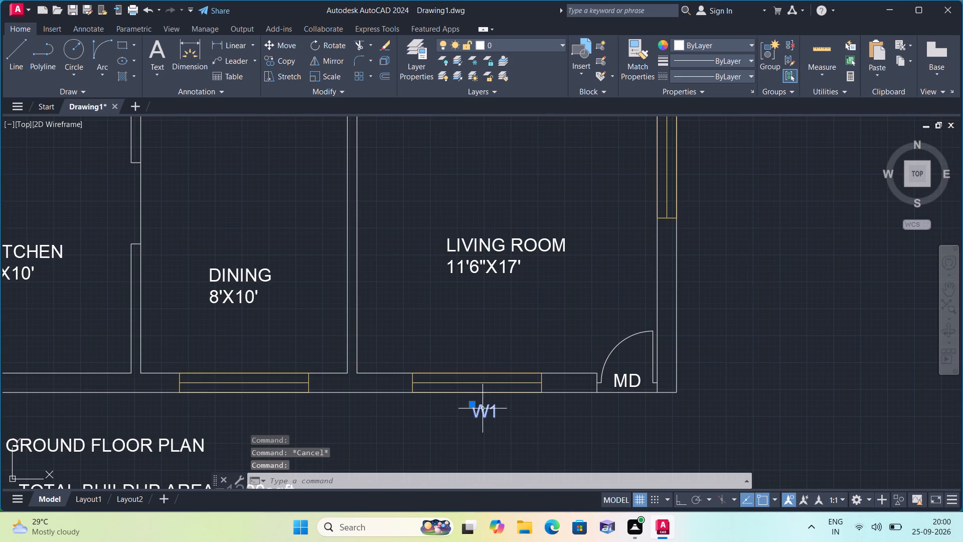
left_click(284, 62)
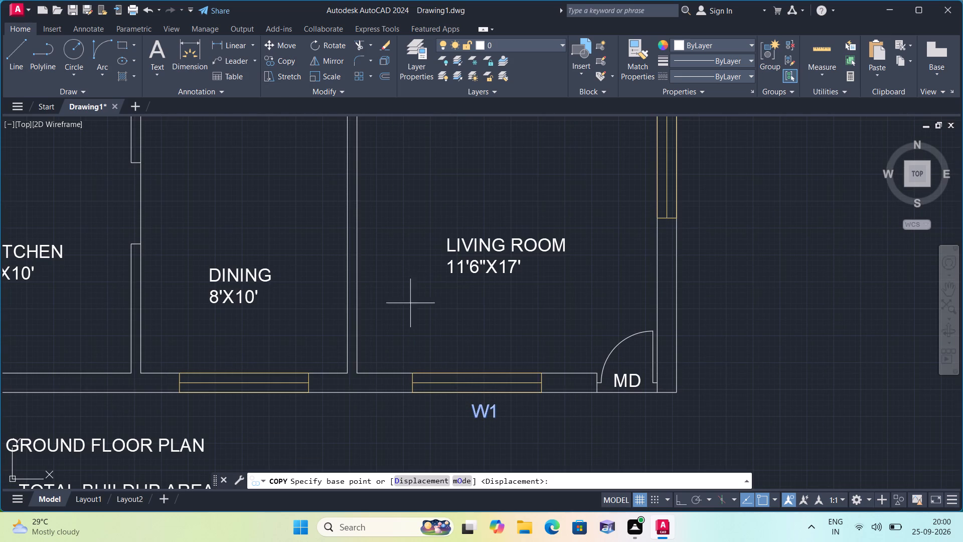
left_click(479, 409)
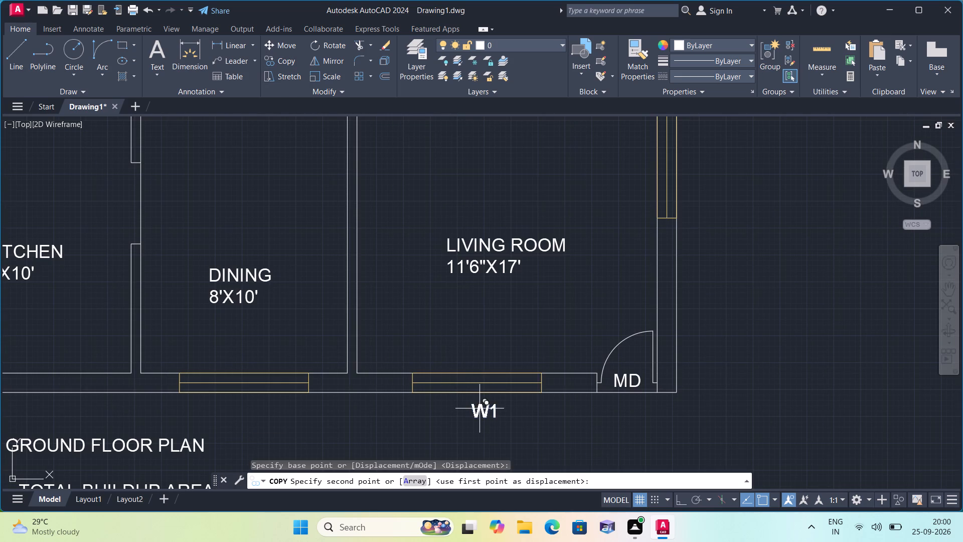
left_click(234, 411)
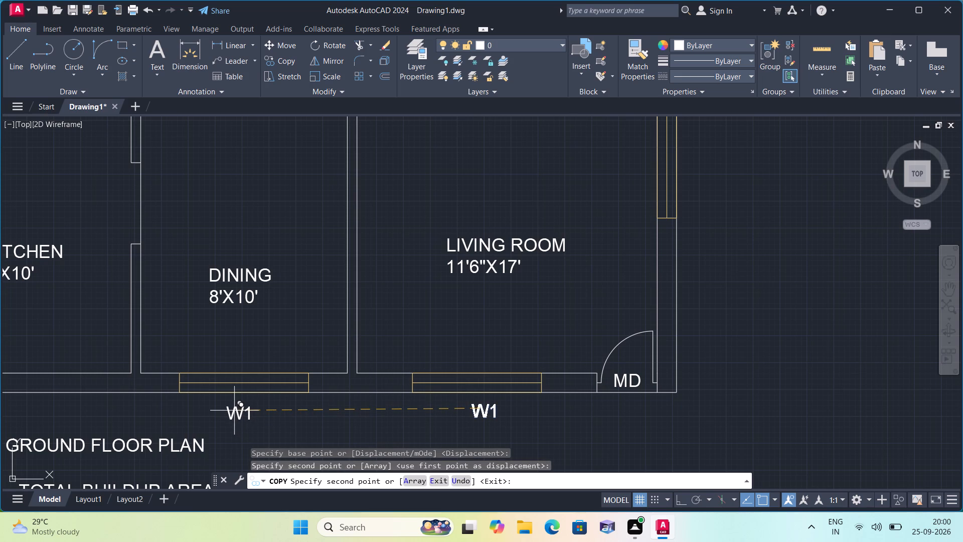
Place another copy of the W1 tag just east of the living room's east window.
scroll(214, 381, "down", 1)
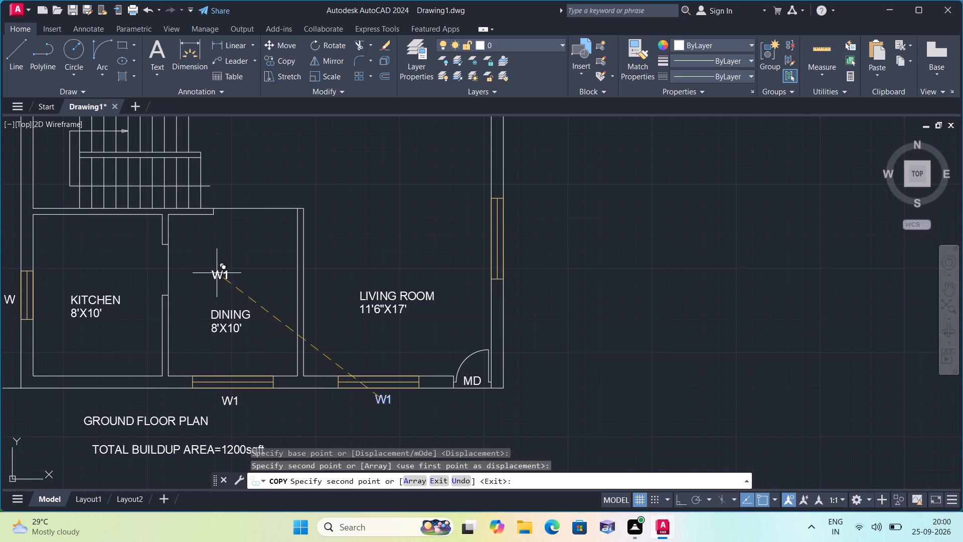
middle_click_drag(215, 263, 317, 395)
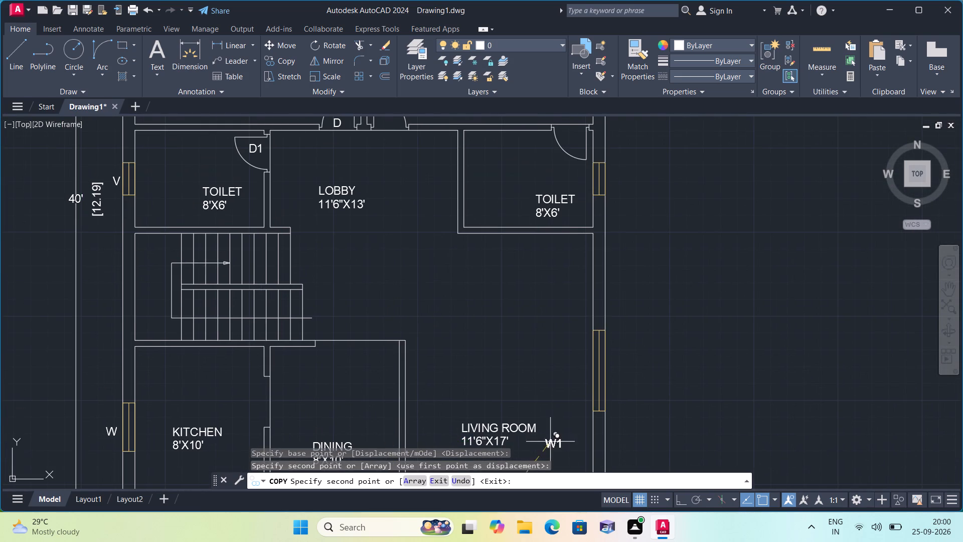
scroll(646, 389, "up", 1)
left_click(590, 358)
scroll(528, 326, "down", 1)
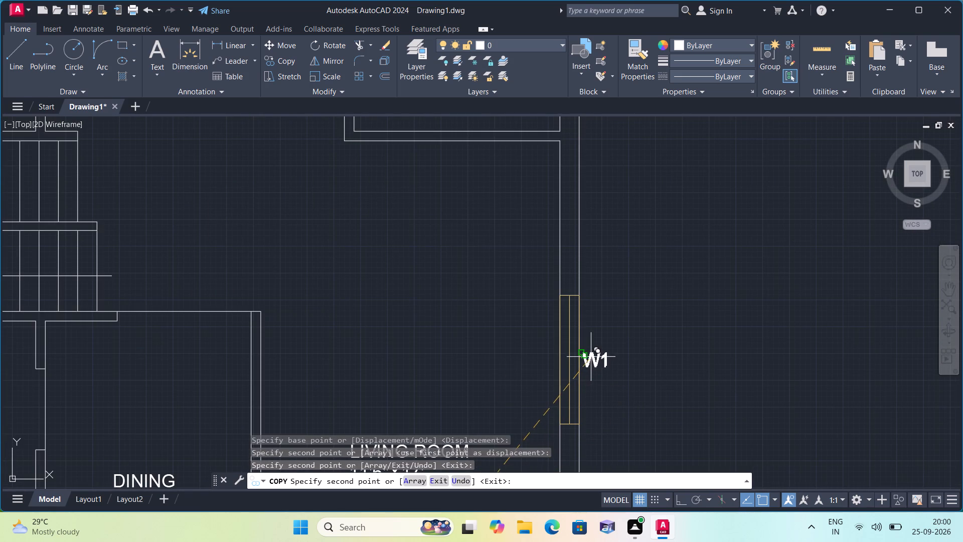
Place W1 tag copies outside the west bedroom's west window and the east bedroom's east window.
scroll(521, 321, "down", 1)
middle_click_drag(461, 288, 523, 440)
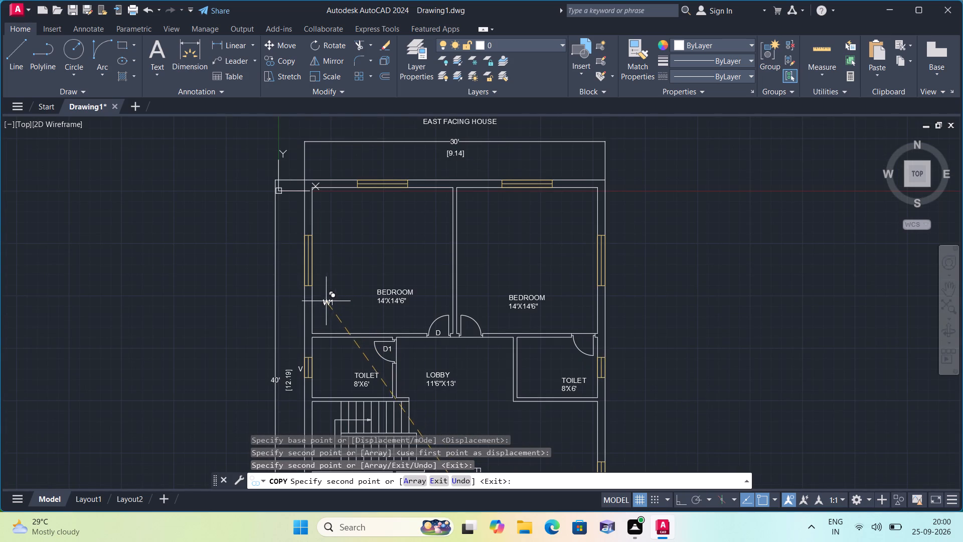
scroll(306, 284, "up", 2)
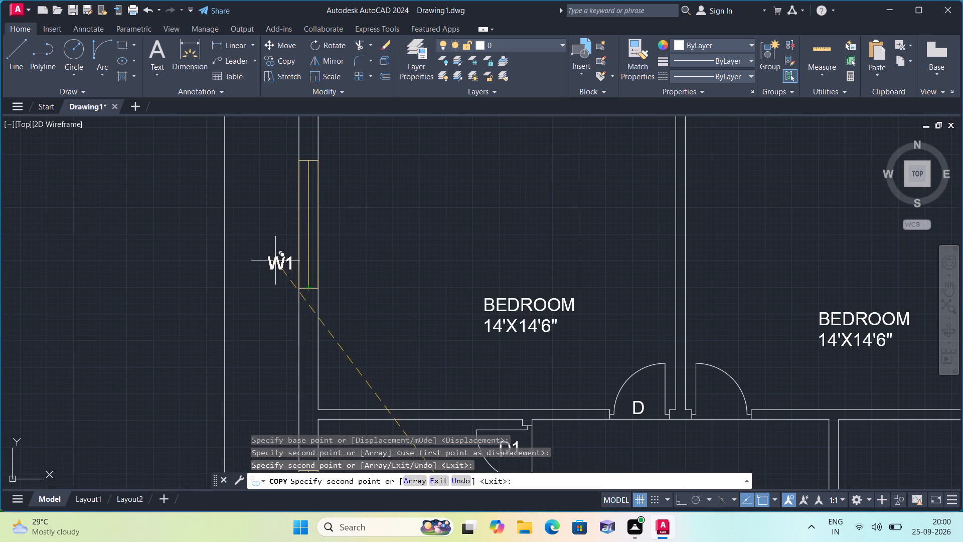
left_click(275, 260)
scroll(294, 271, "down", 2)
scroll(456, 278, "down", 1)
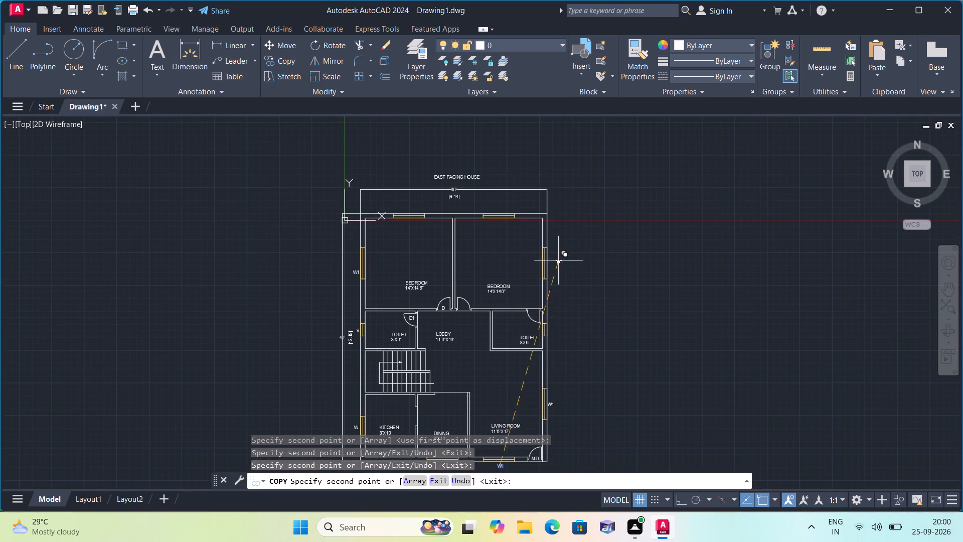
scroll(558, 260, "up", 2)
left_click(541, 259)
scroll(489, 248, "down", 1)
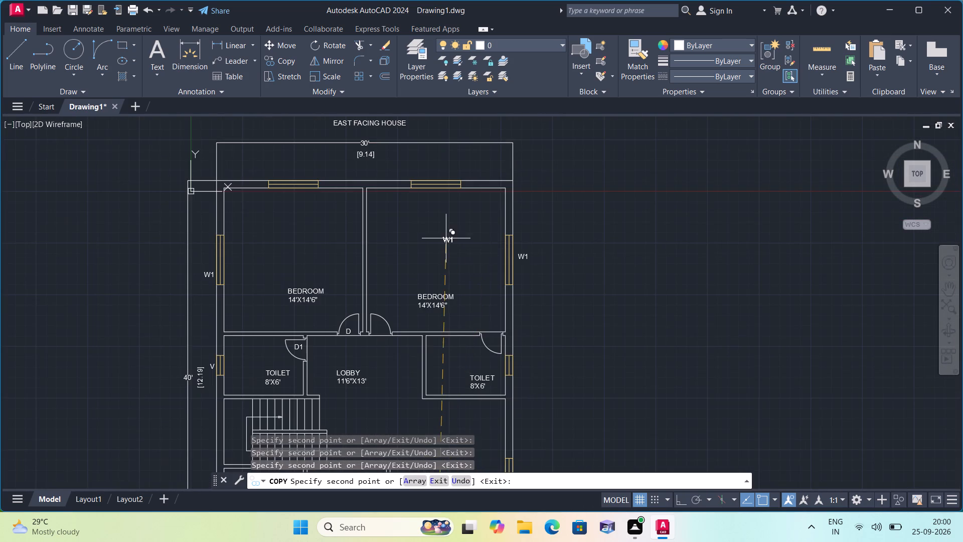
Place W1 tag copies just above the north windows of both bedrooms and finish copying.
middle_click_drag(446, 238, 496, 338)
scroll(460, 258, "up", 1)
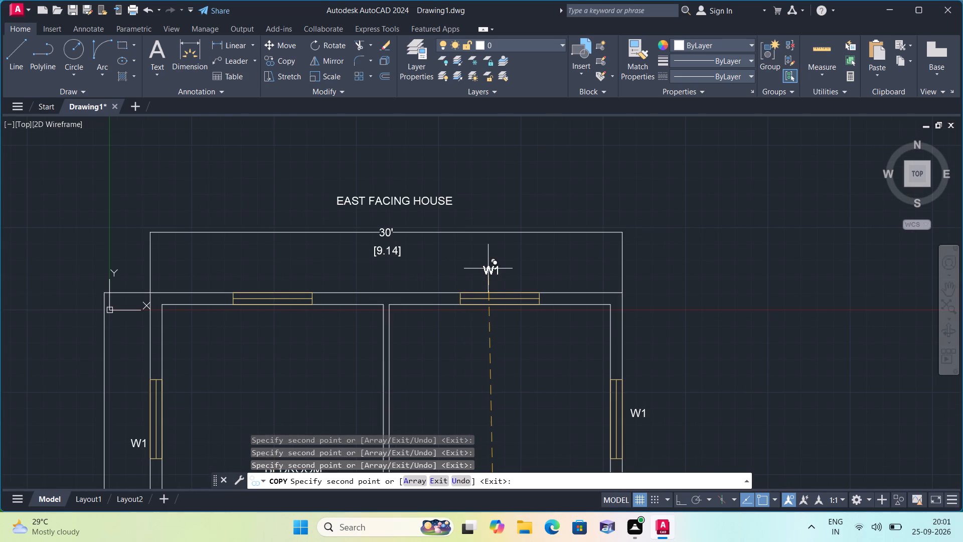
left_click(488, 282)
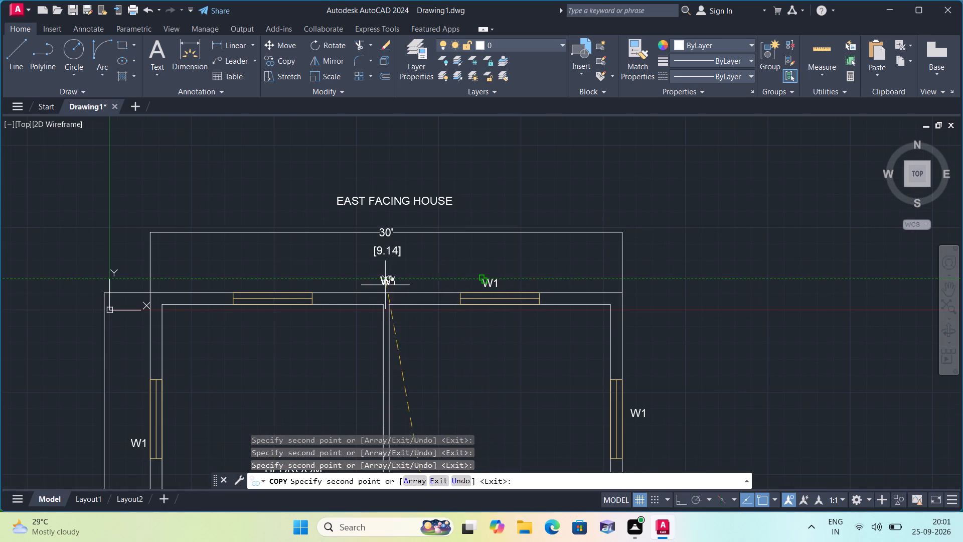
left_click(267, 276)
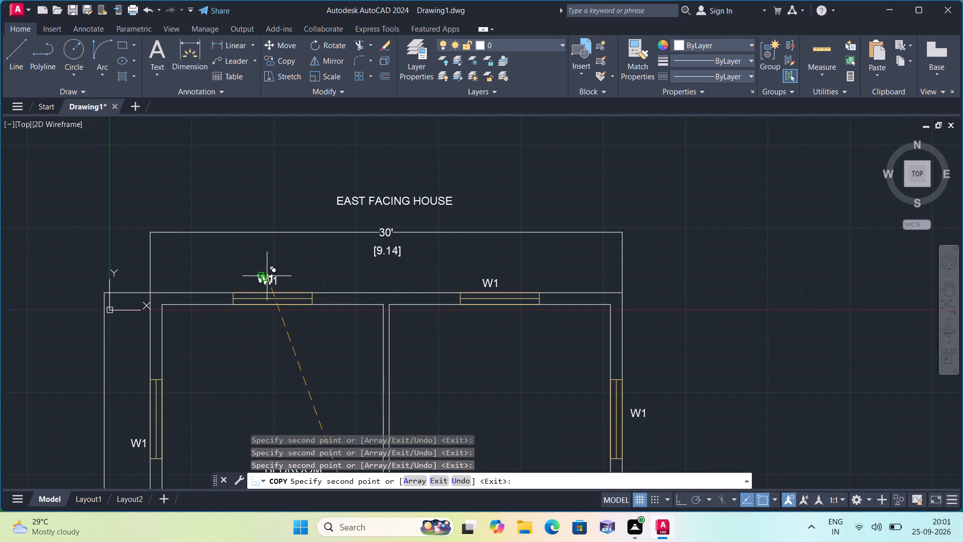
key("Escape")
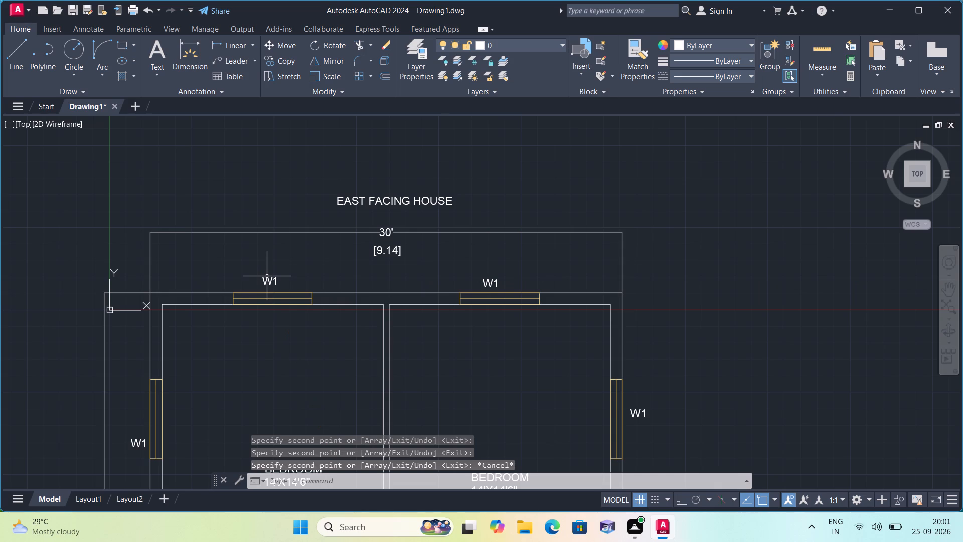
Copy the V tag from the west toilet's ventilator to just east of the east toilet's ventilator.
scroll(309, 379, "down", 1)
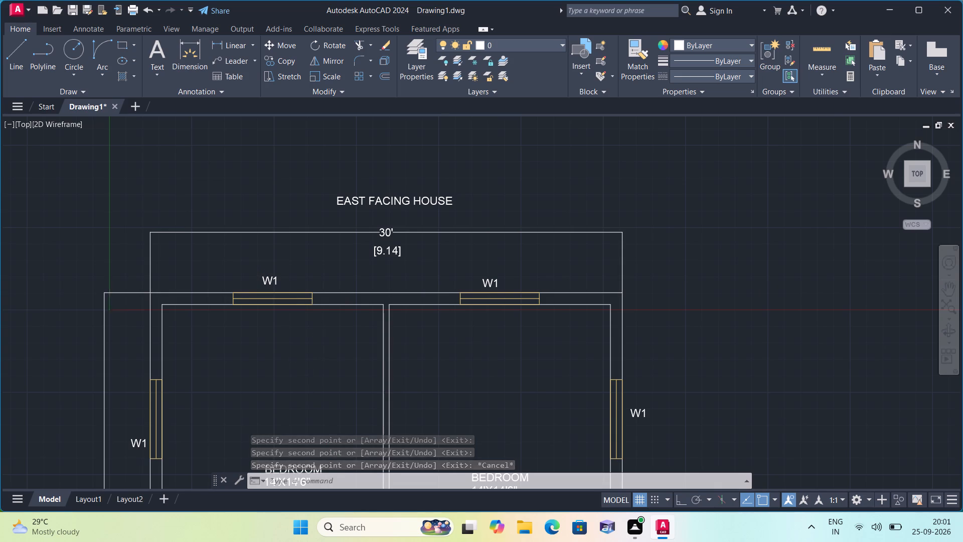
middle_click_drag(308, 379, 284, 327)
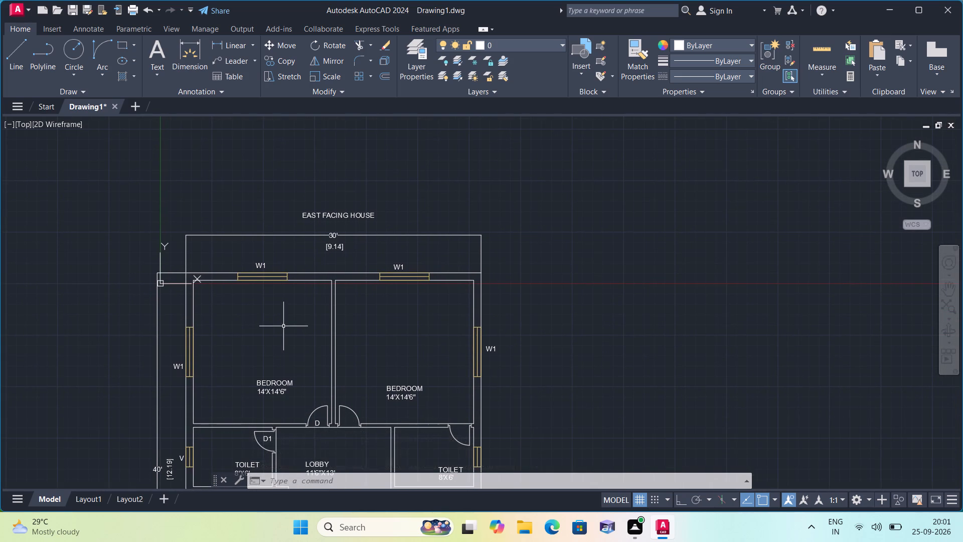
middle_click_drag(283, 326, 283, 277)
scroll(283, 278, "down", 1)
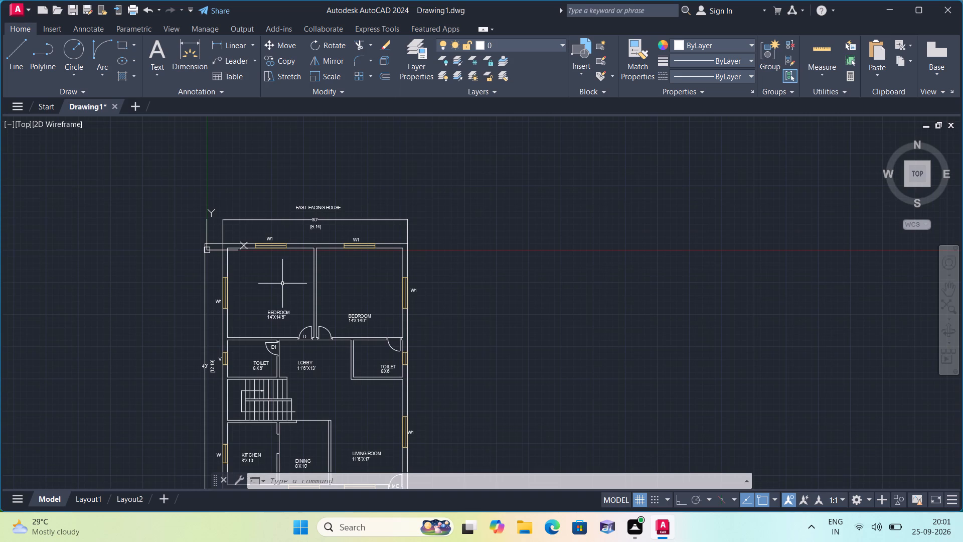
middle_click_drag(282, 284, 270, 244)
scroll(221, 309, "up", 2)
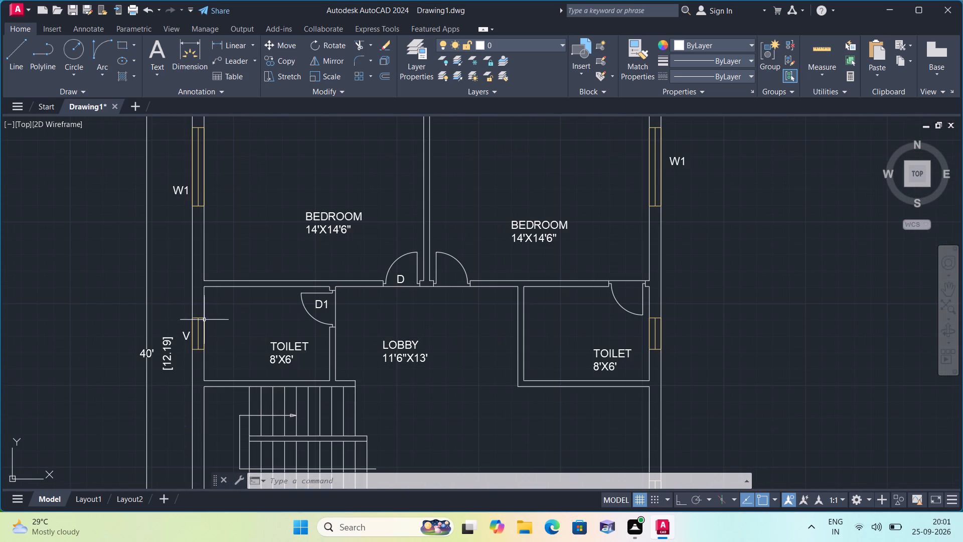
left_click(185, 336)
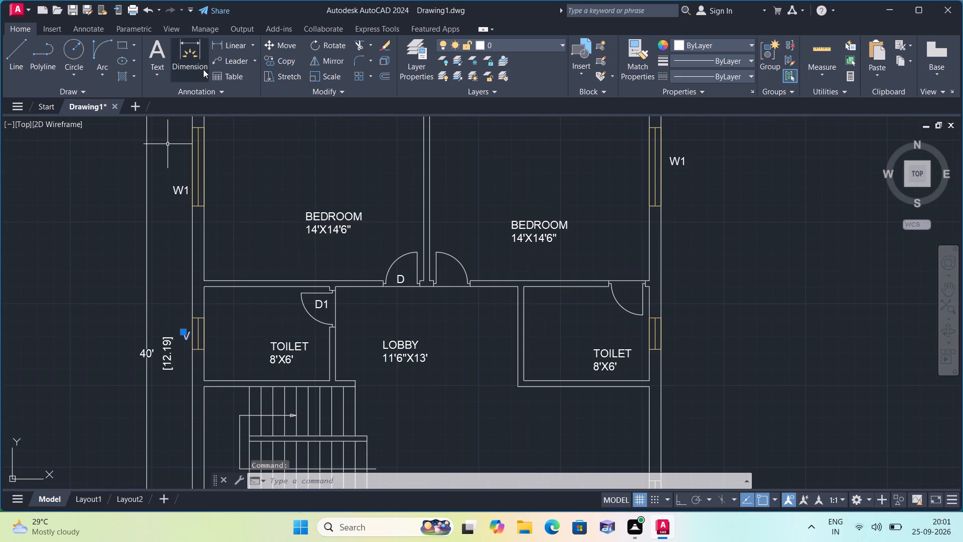
left_click(286, 60)
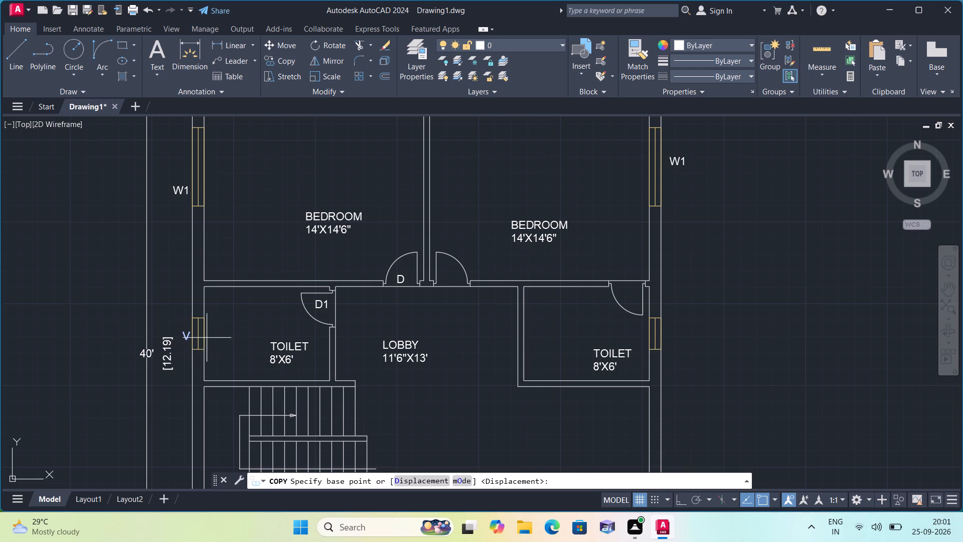
left_click(182, 337)
scroll(538, 320, "up", 1)
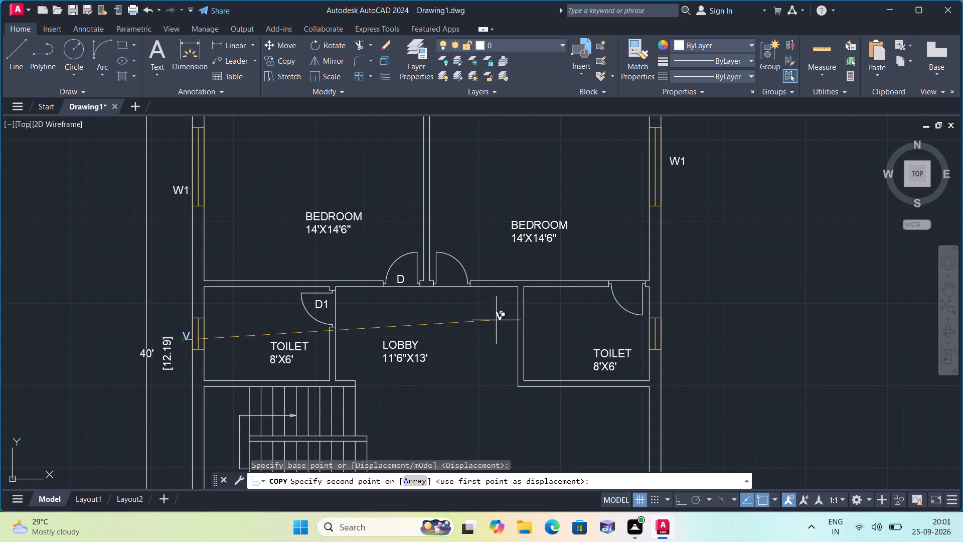
scroll(543, 320, "up", 1)
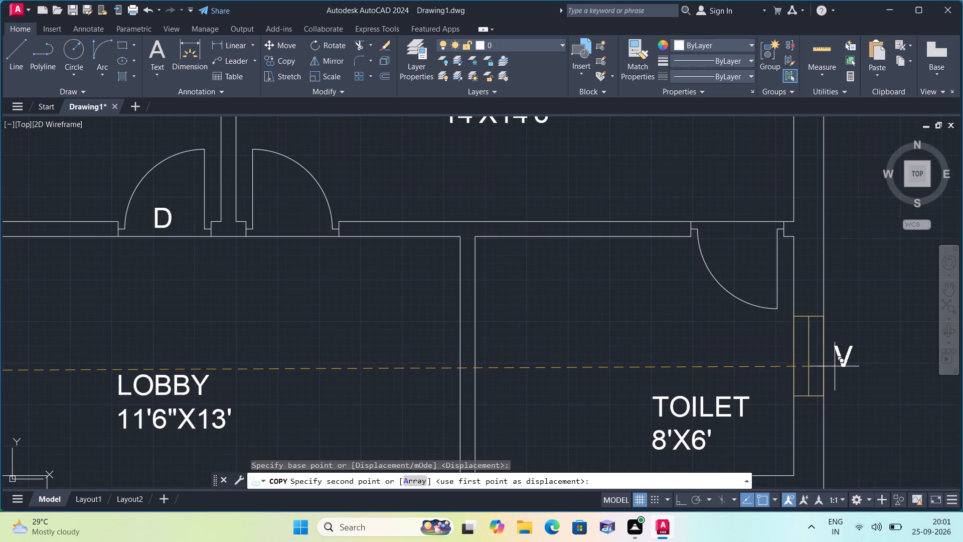
left_click(835, 364)
key("Escape")
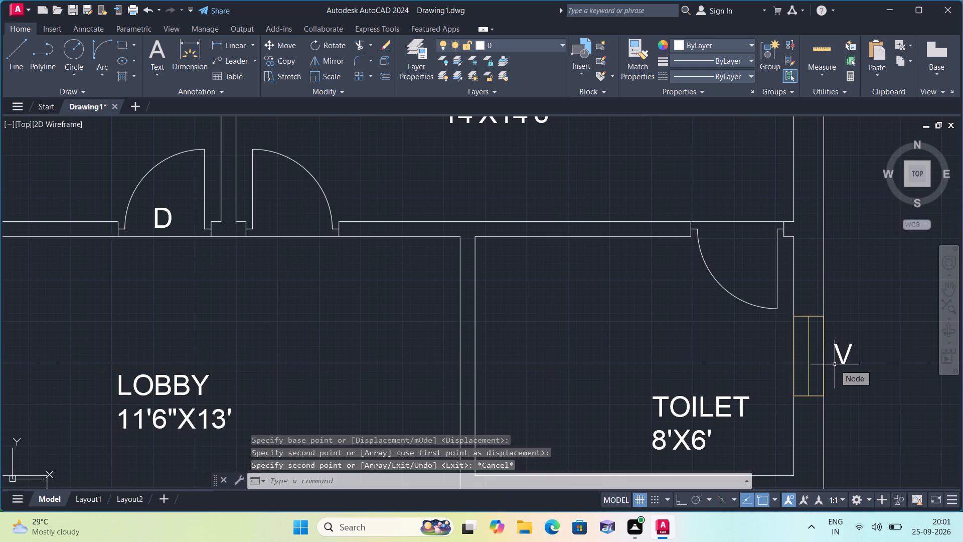
Examine the whole plan to check the opening tags and the placement of the room labels.
scroll(810, 376, "down", 2)
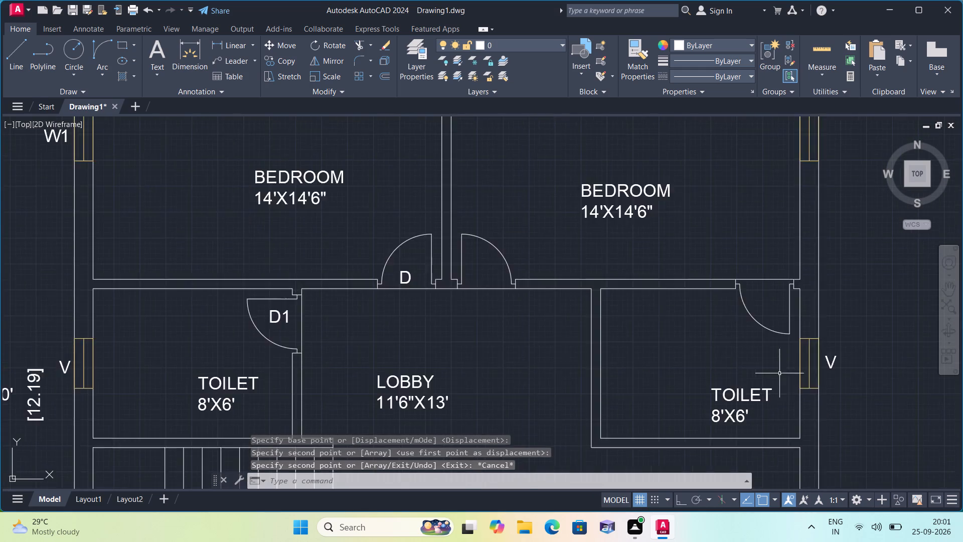
scroll(689, 364, "down", 2)
scroll(649, 298, "up", 1)
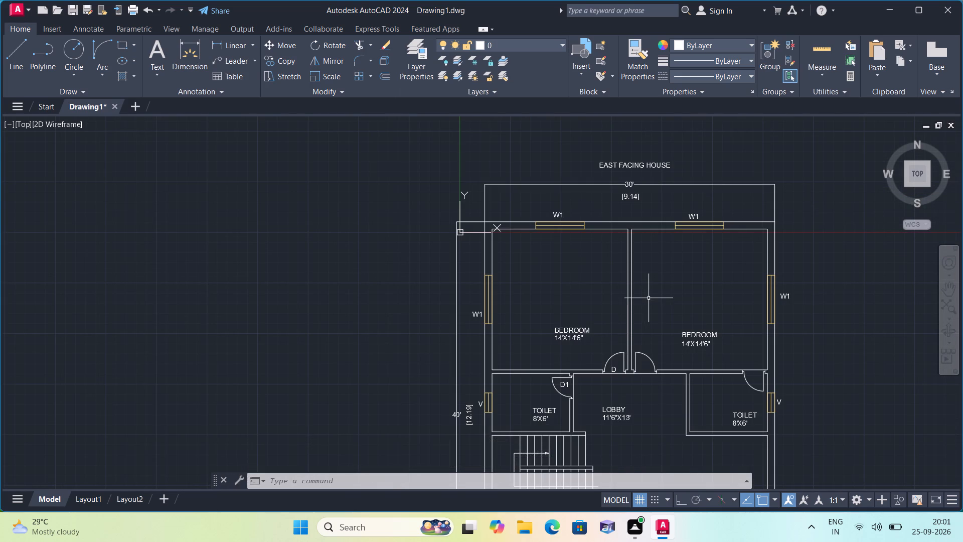
middle_click_drag(671, 396, 648, 377)
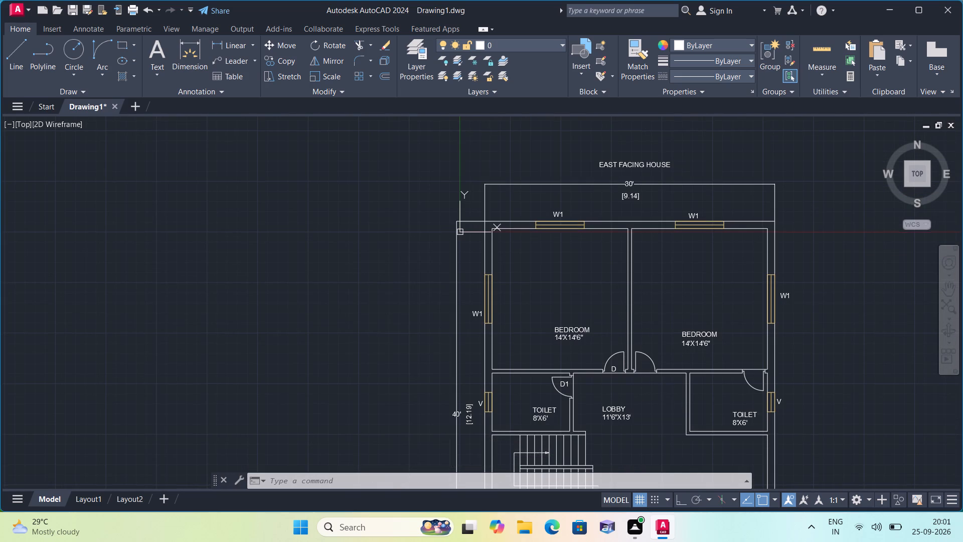
middle_click_drag(648, 377, 610, 293)
scroll(611, 307, "down", 1)
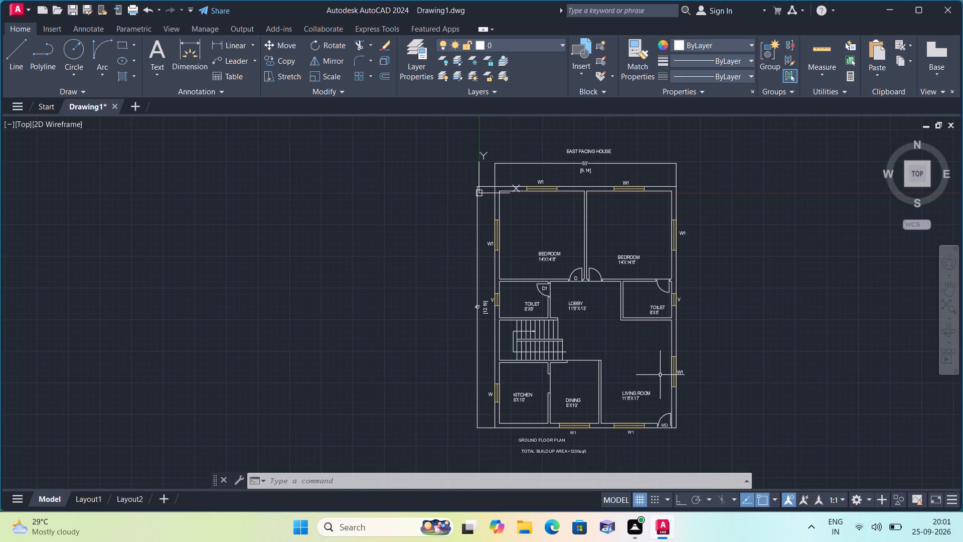
middle_click_drag(656, 367, 643, 329)
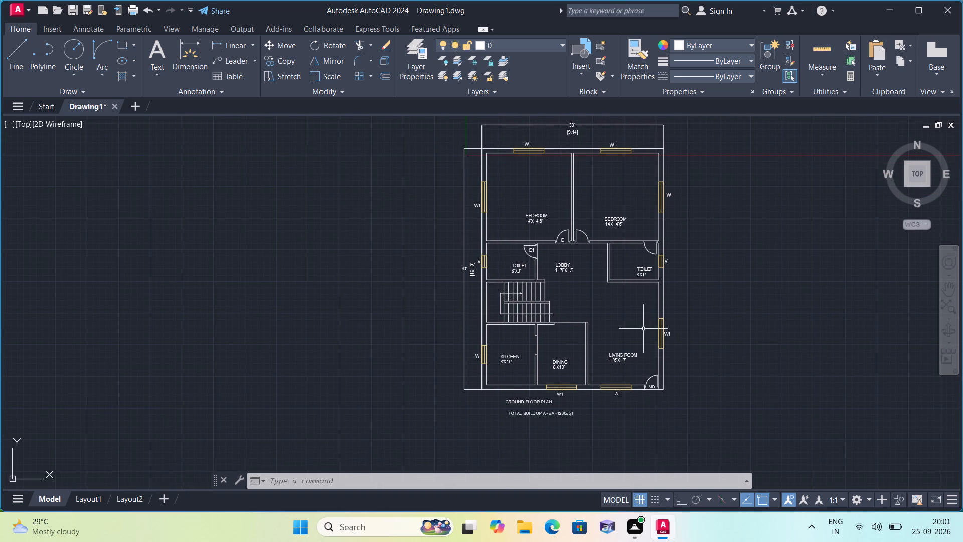
middle_click_drag(584, 302, 560, 408)
scroll(478, 298, "up", 1)
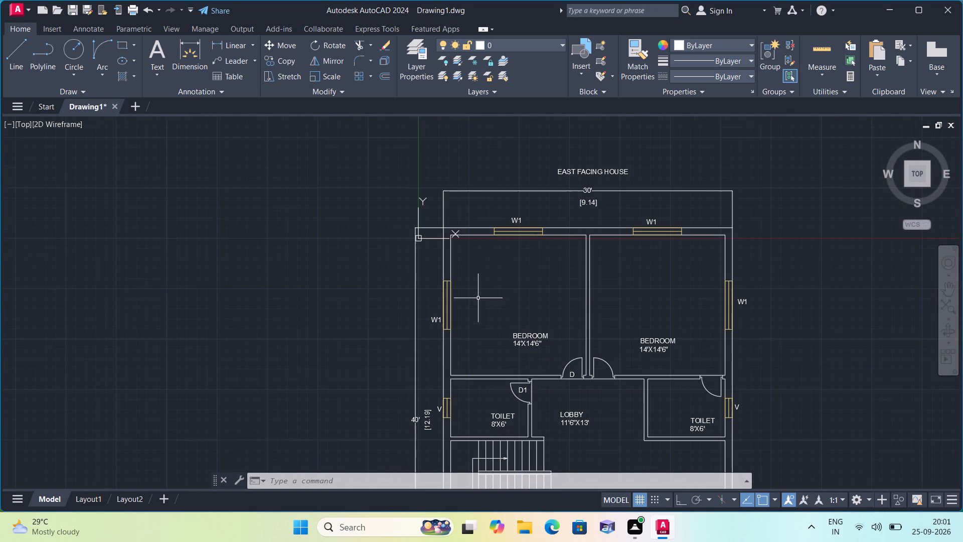
Move the west BEDROOM label to its room's northwest corner and the east BEDROOM label just below its north window.
left_click(536, 334)
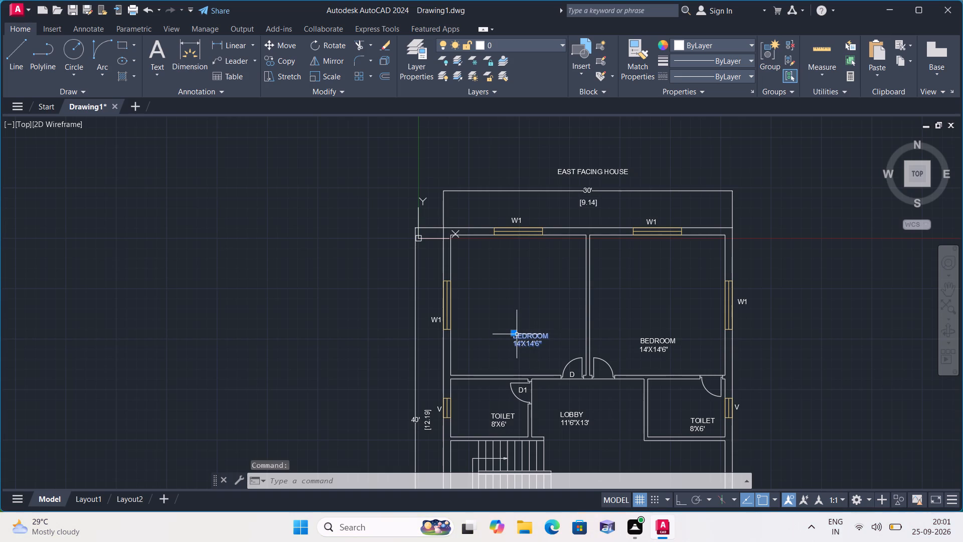
left_click(516, 334)
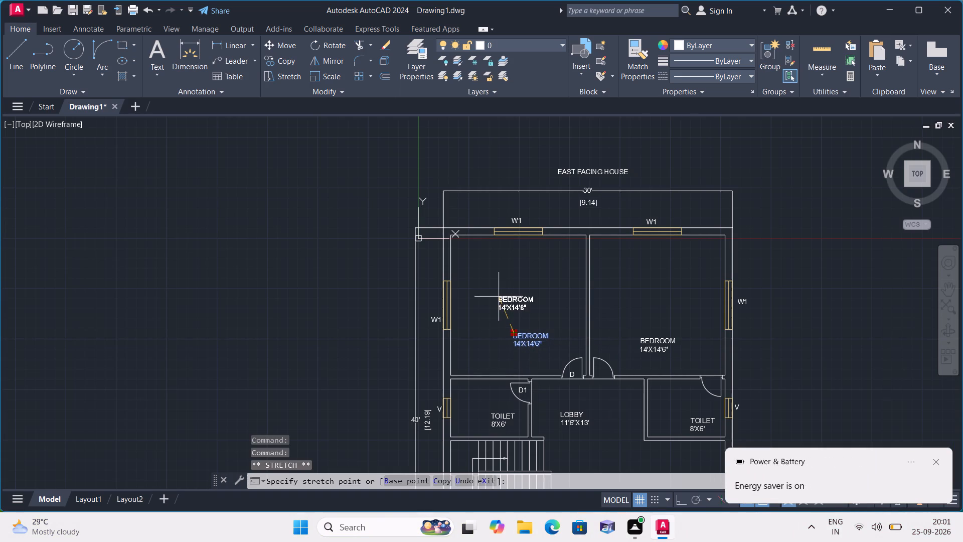
scroll(490, 272, "up", 1)
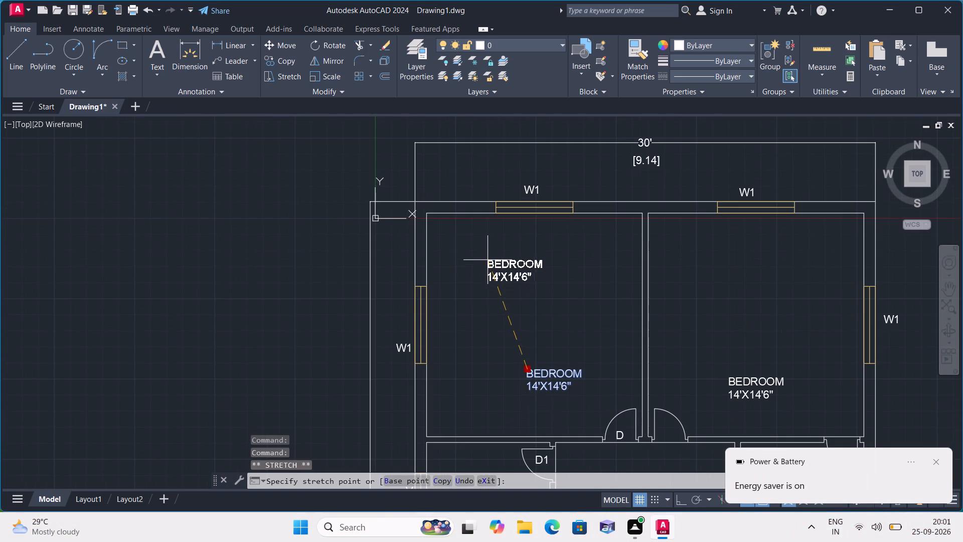
left_click(461, 234)
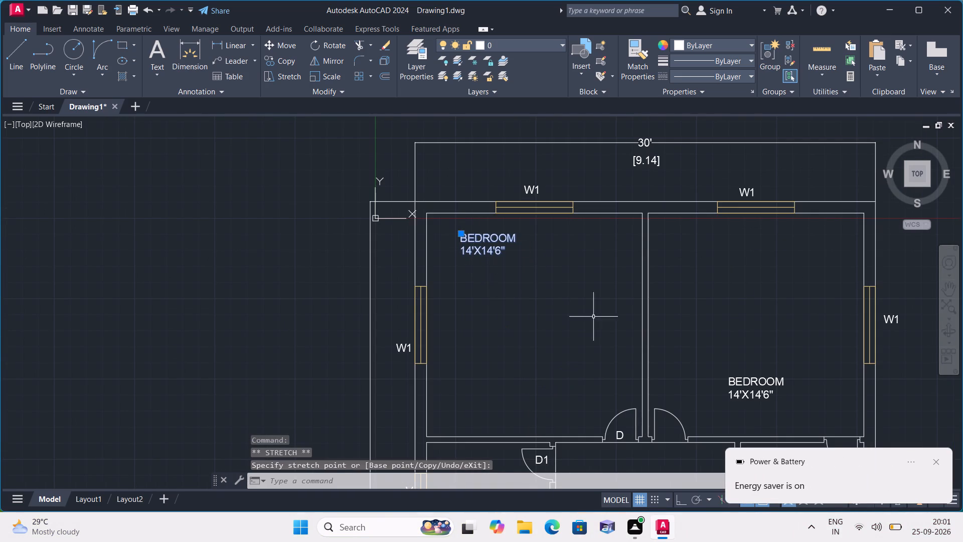
left_click(739, 382)
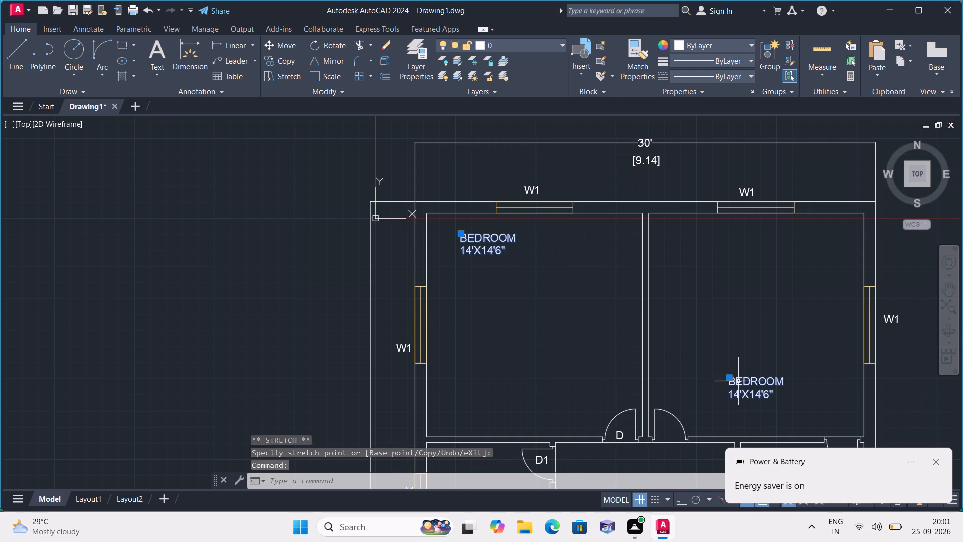
left_click(731, 377)
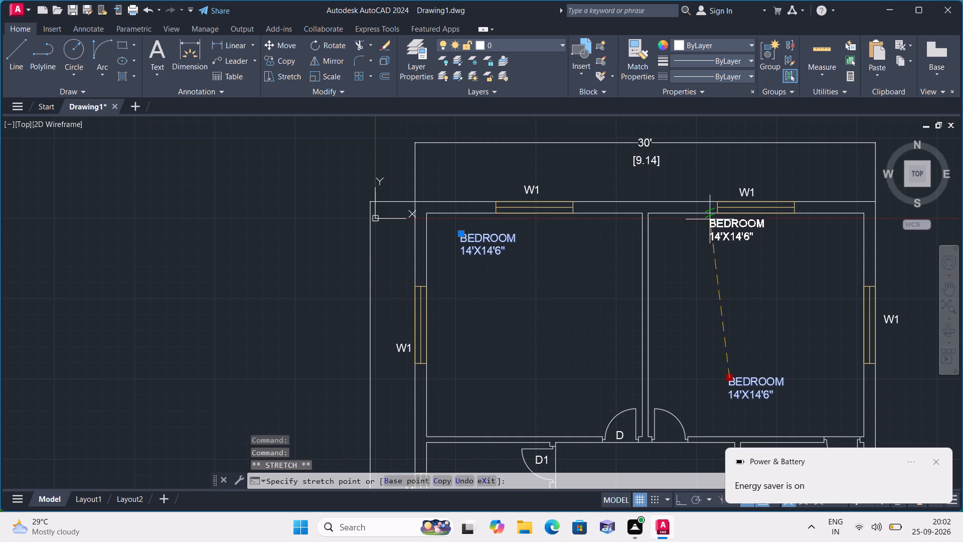
left_click(709, 224)
Move the TOILET labels of the west and east toilets toward the northwest corner of their rooms and clear the selection.
scroll(710, 233, "down", 1)
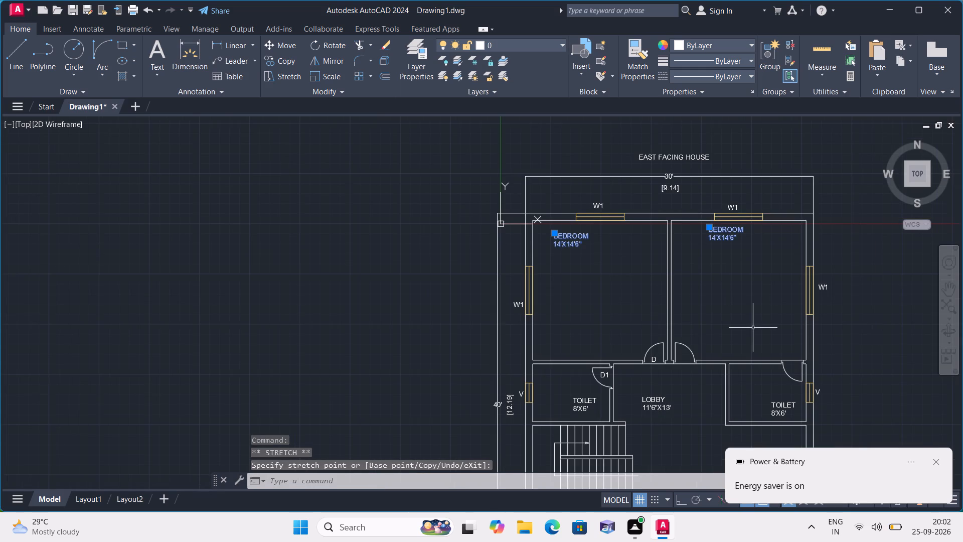
middle_click_drag(750, 326, 700, 230)
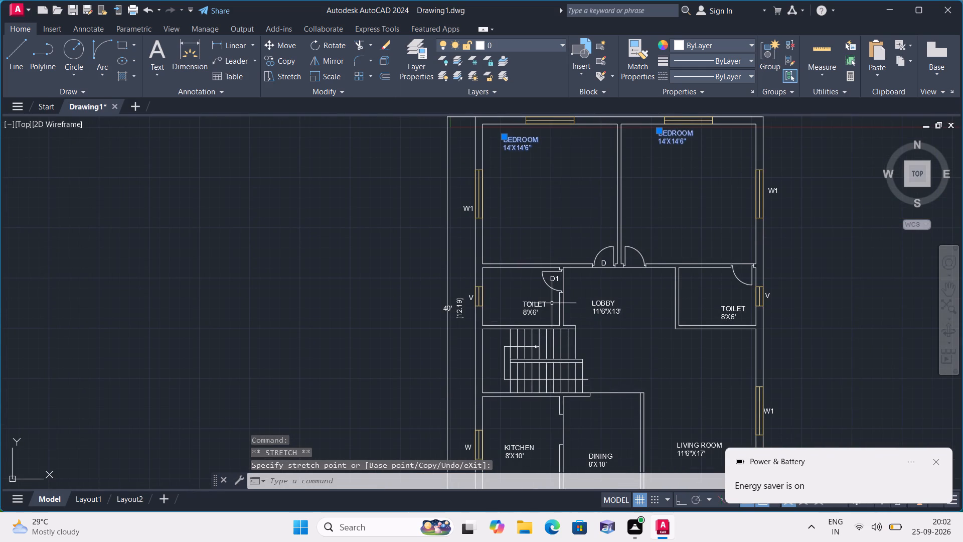
left_click(528, 309)
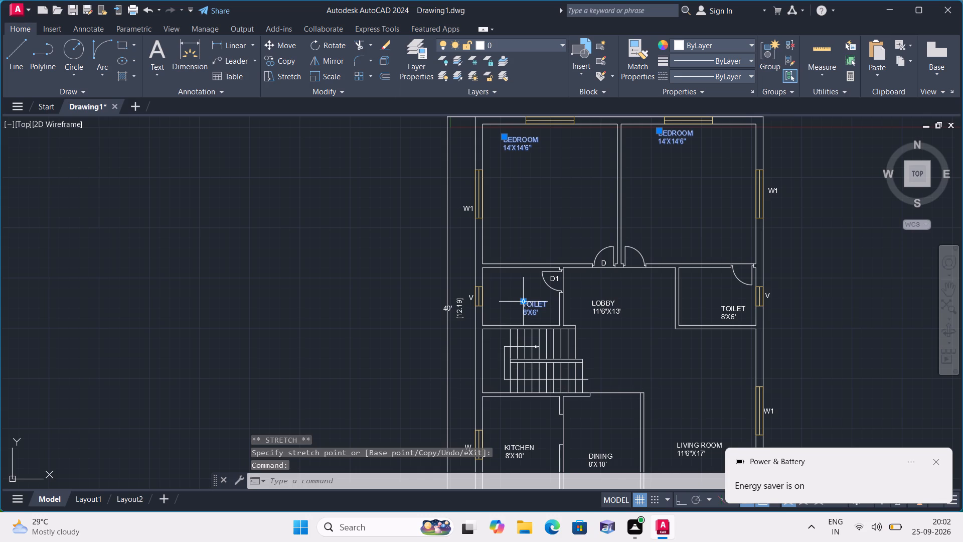
left_click(526, 300)
left_click(496, 283)
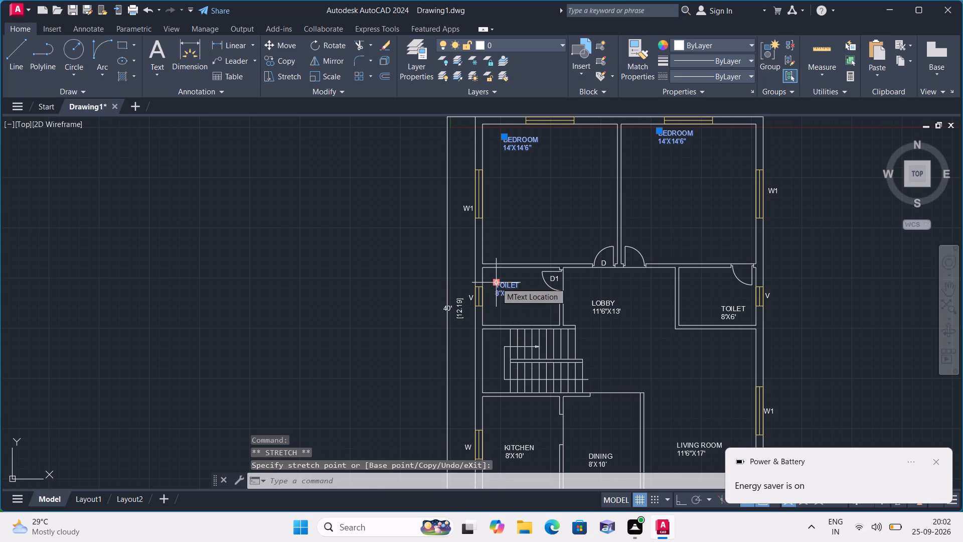
left_click(727, 309)
left_click(722, 305)
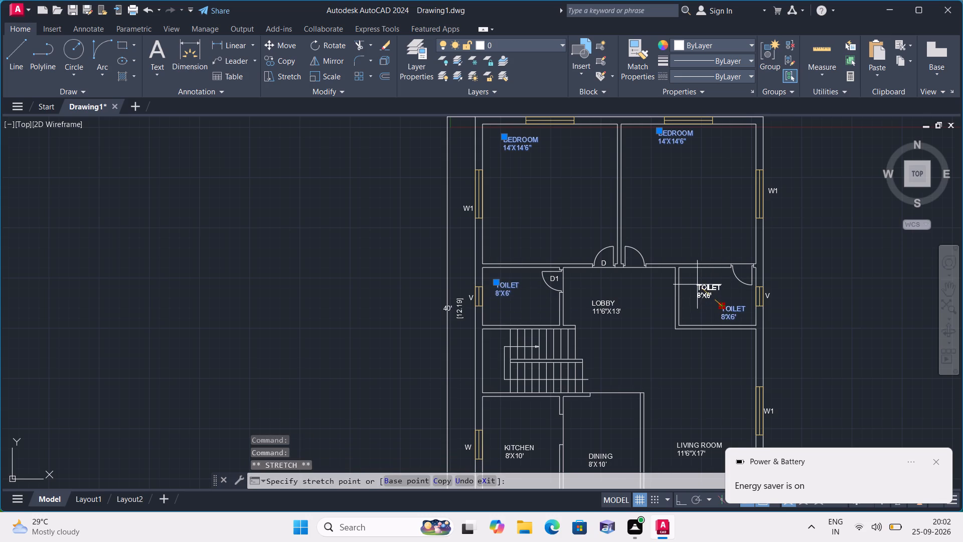
left_click(686, 278)
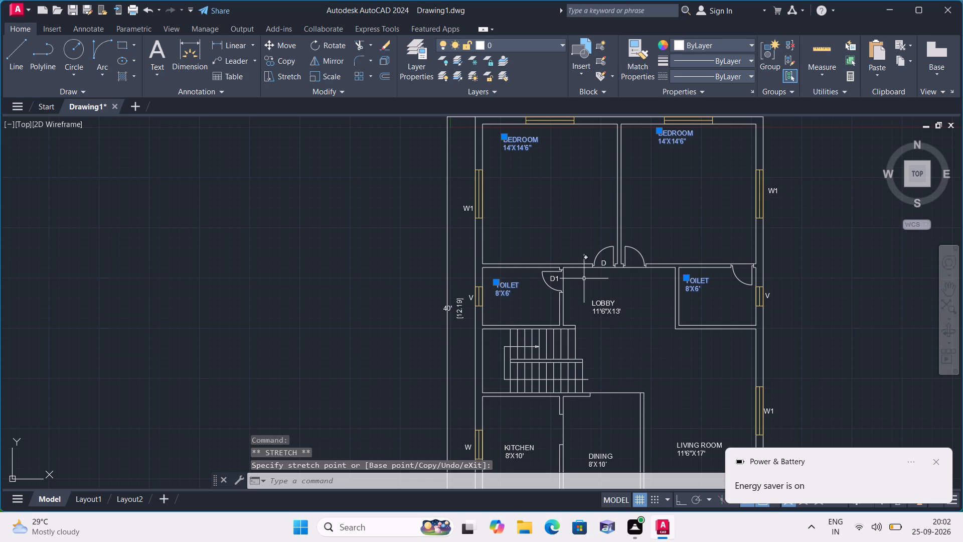
scroll(540, 223, "up", 1)
middle_click_drag(540, 223, 541, 229)
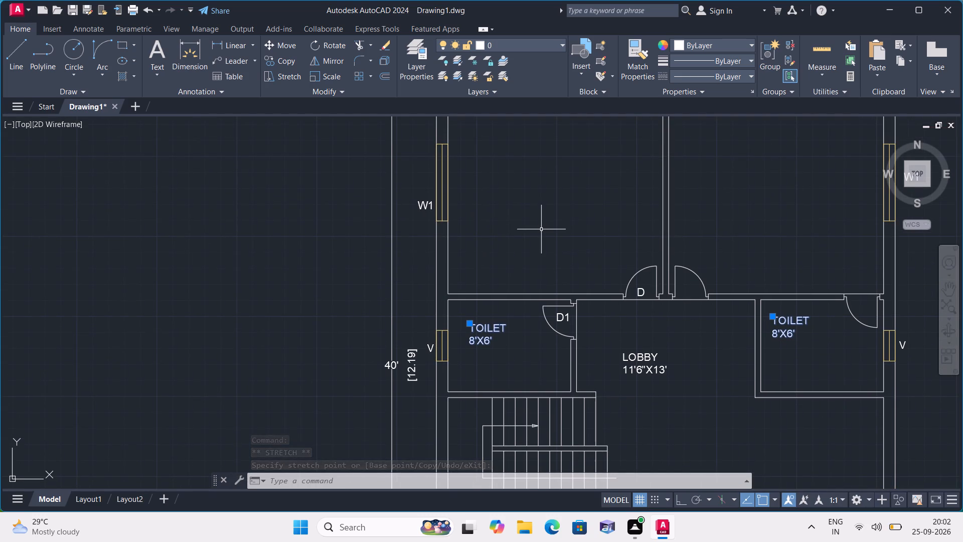
key("Escape")
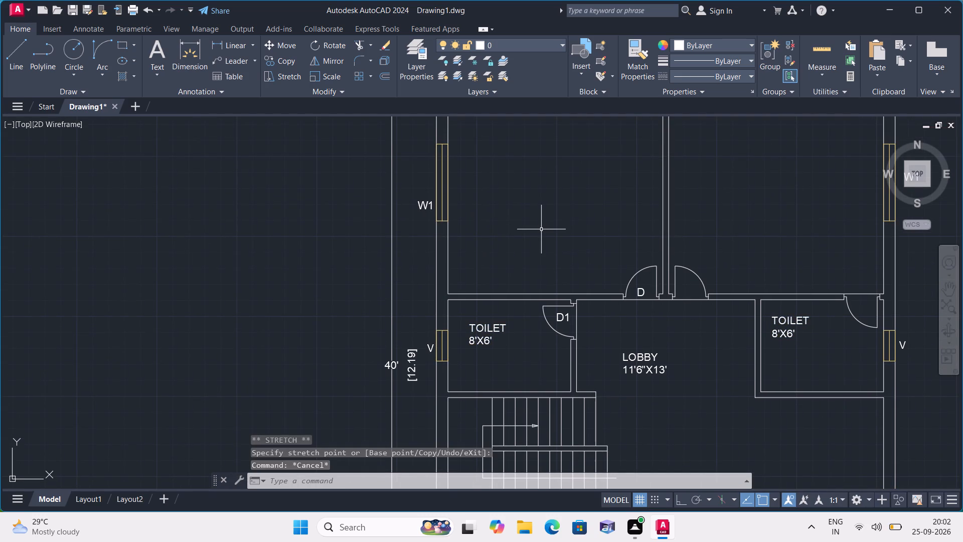
Copy the D tag from the west bedroom's door to inside the east bedroom's door swing.
middle_click_drag(536, 194, 522, 300)
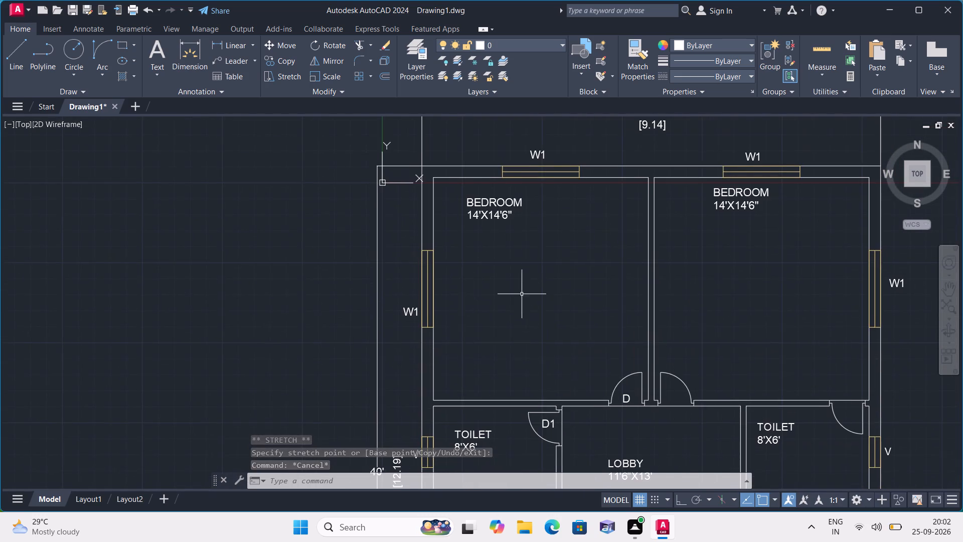
scroll(500, 242, "up", 1)
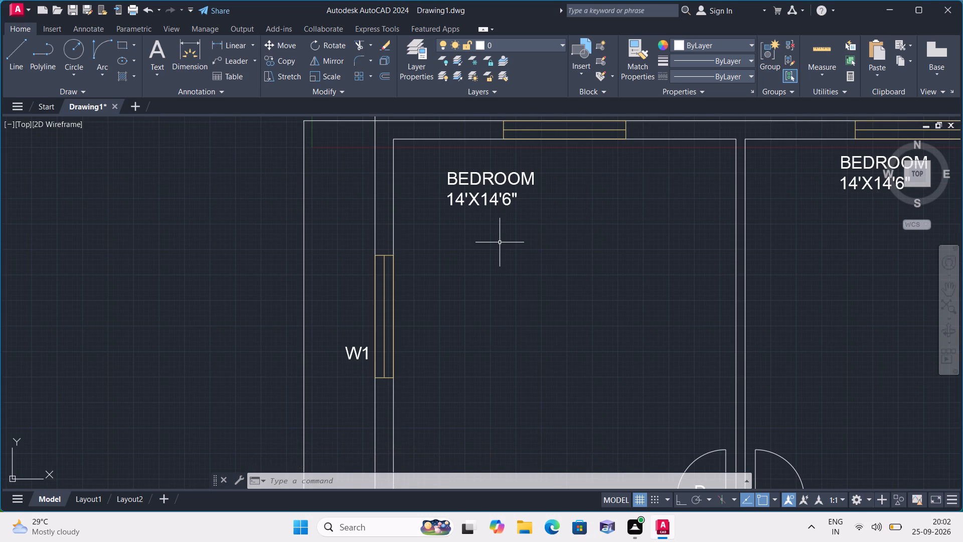
scroll(500, 242, "down", 1)
middle_click_drag(533, 255, 518, 223)
middle_click(517, 221)
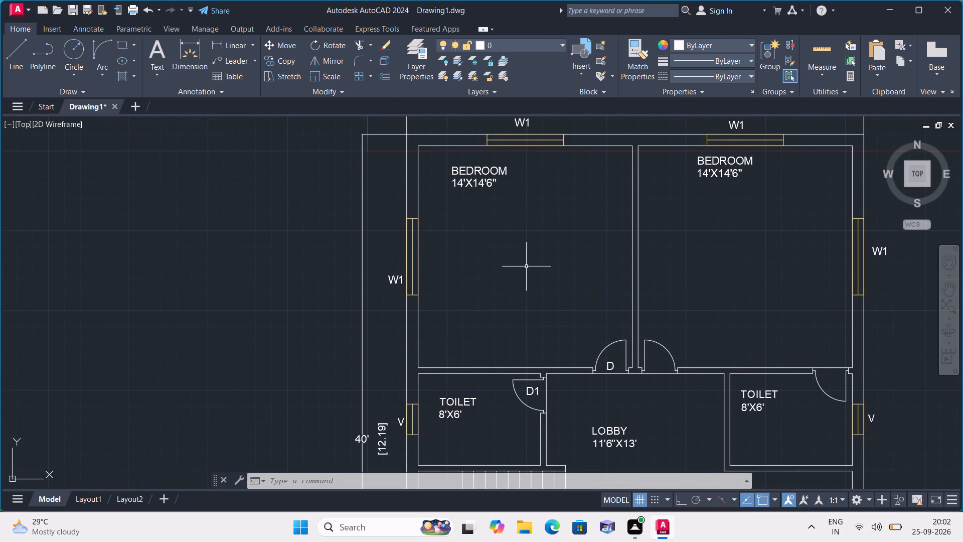
scroll(526, 277, "down", 1)
middle_click_drag(526, 277, 487, 210)
scroll(555, 259, "up", 1)
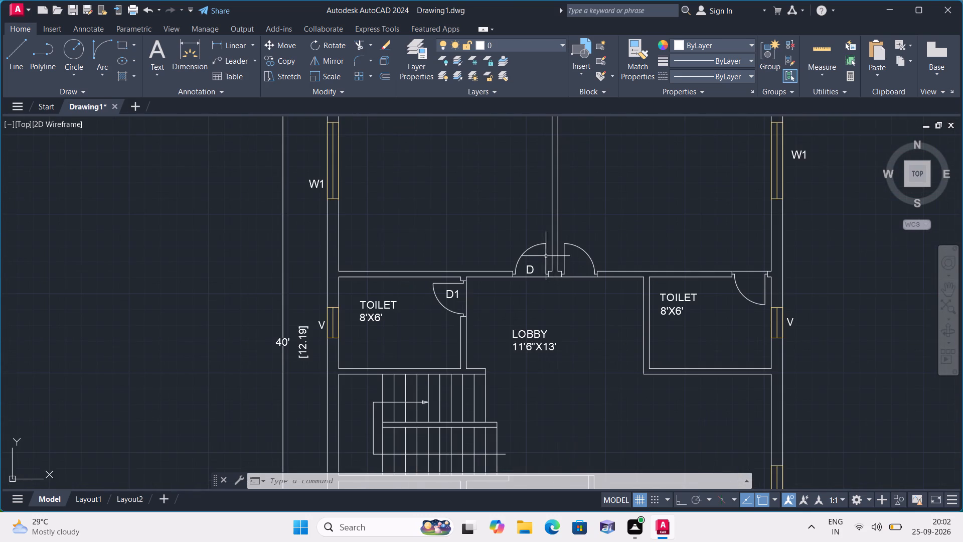
left_click(534, 267)
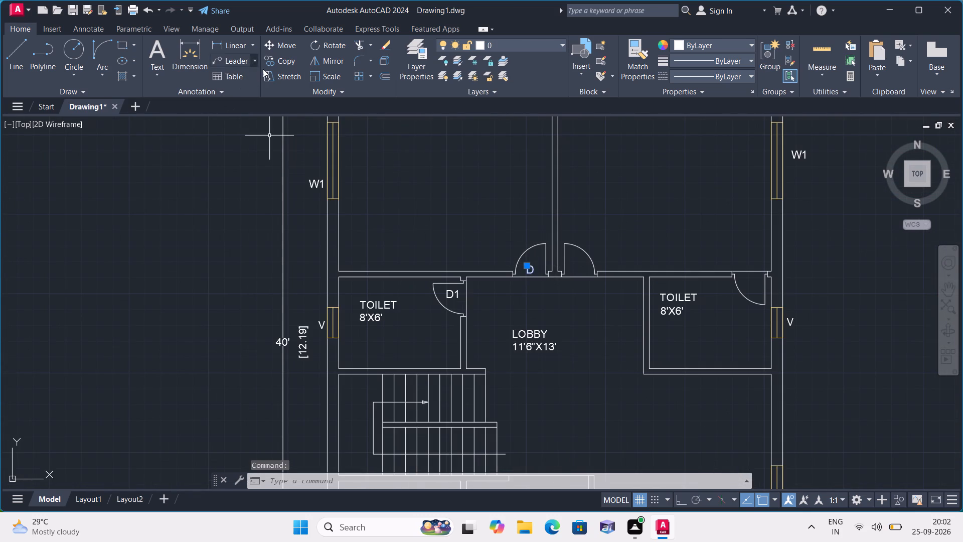
left_click(281, 60)
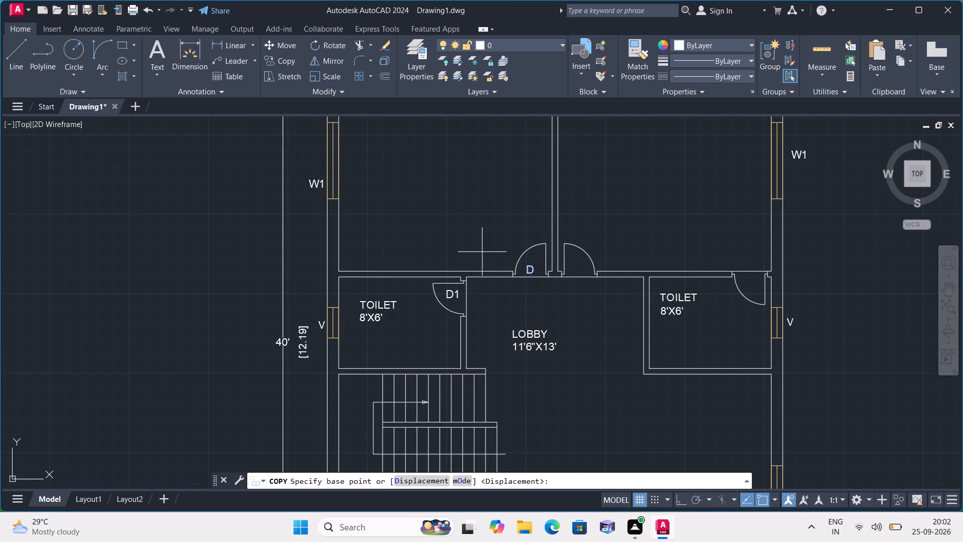
left_click(525, 268)
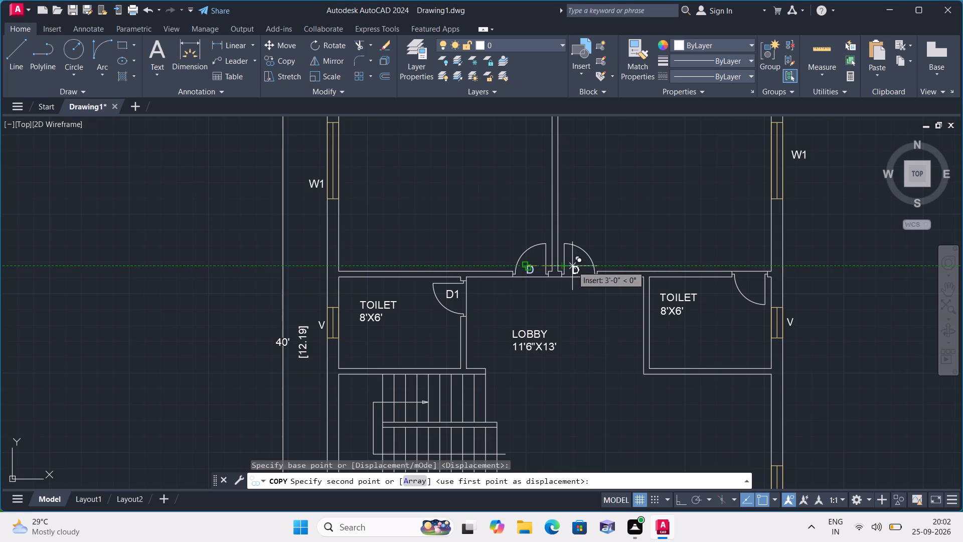
left_click(572, 265)
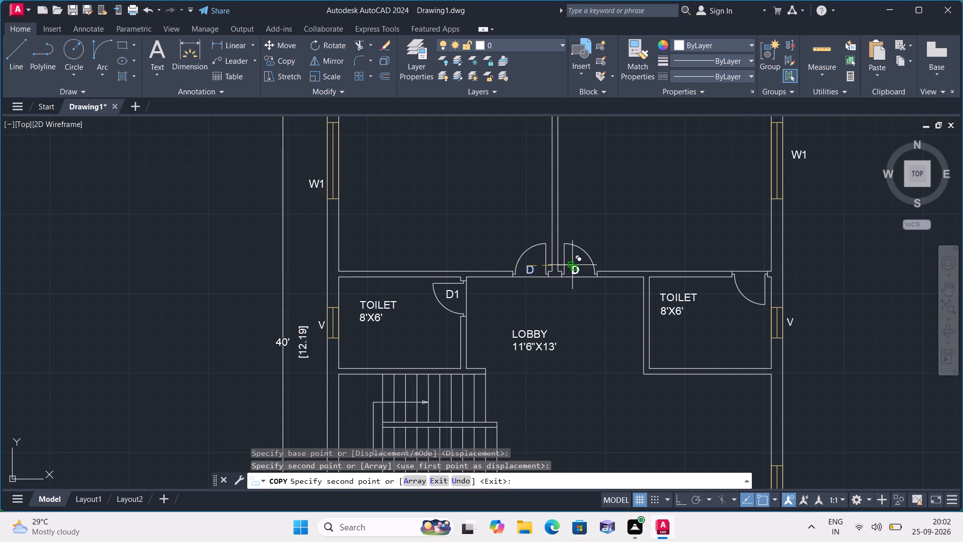
key("Escape")
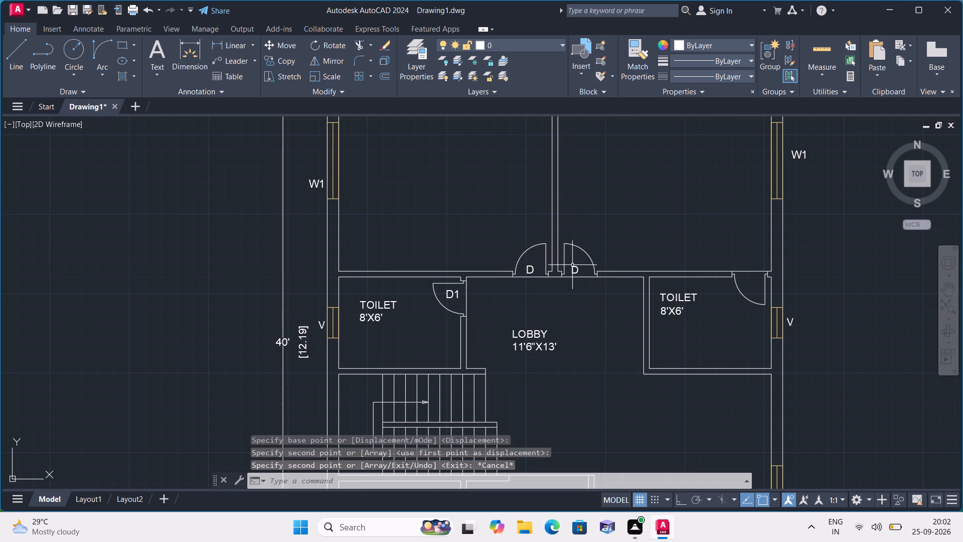
Copy the D1 tag from the west toilet's door to inside the east toilet's door swing.
scroll(572, 265, "up", 1)
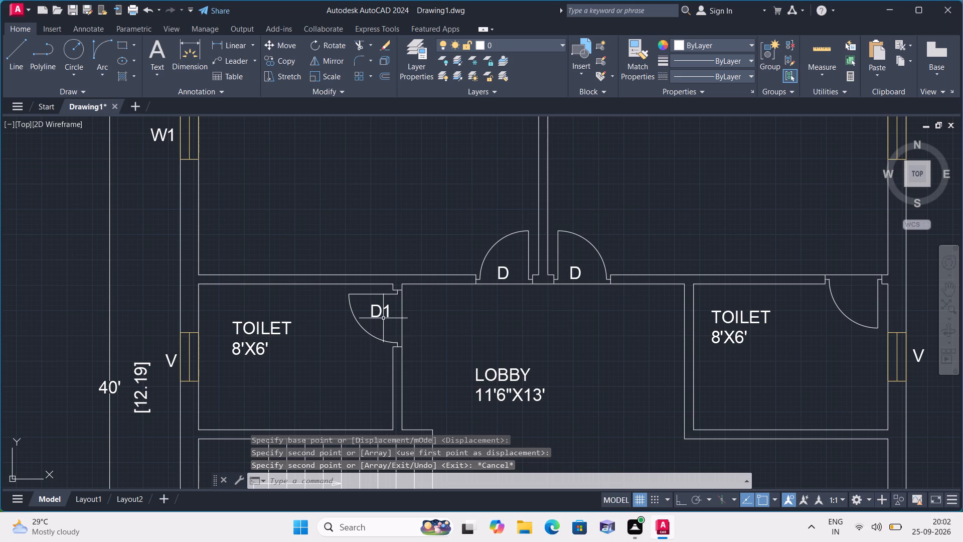
left_click(381, 309)
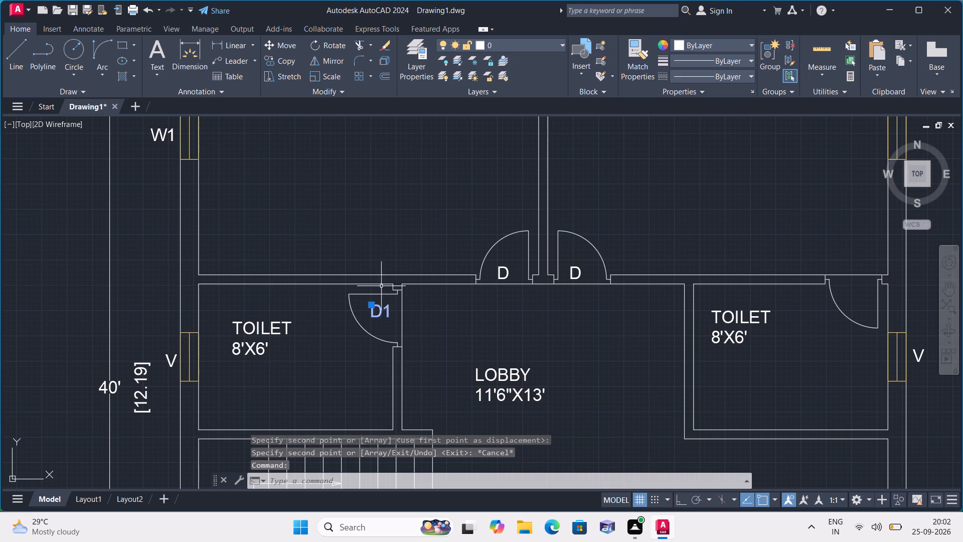
left_click(294, 62)
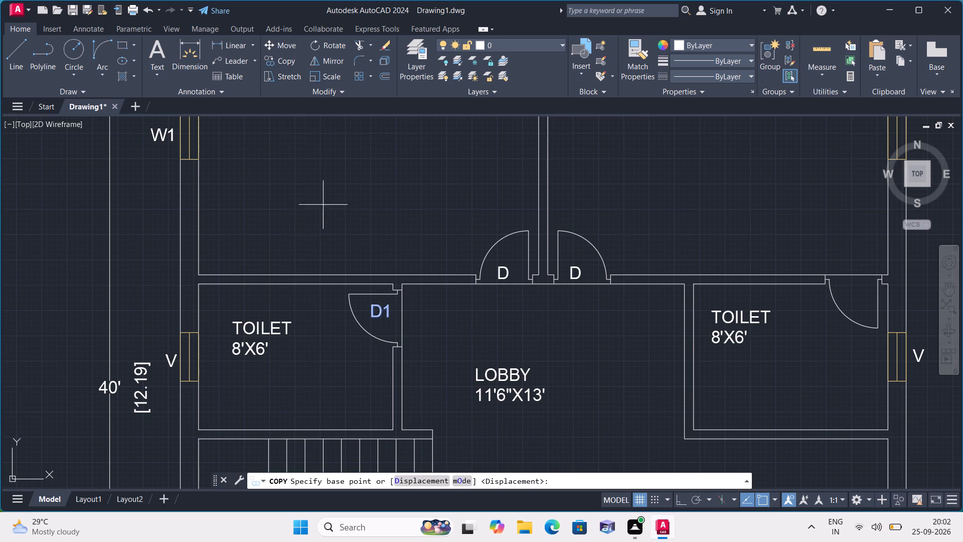
left_click(380, 314)
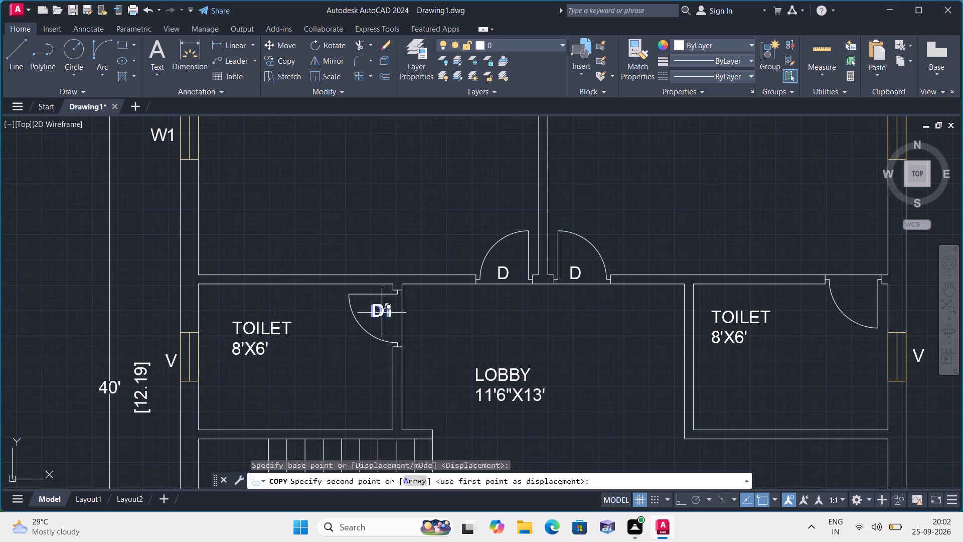
scroll(732, 316, "up", 1)
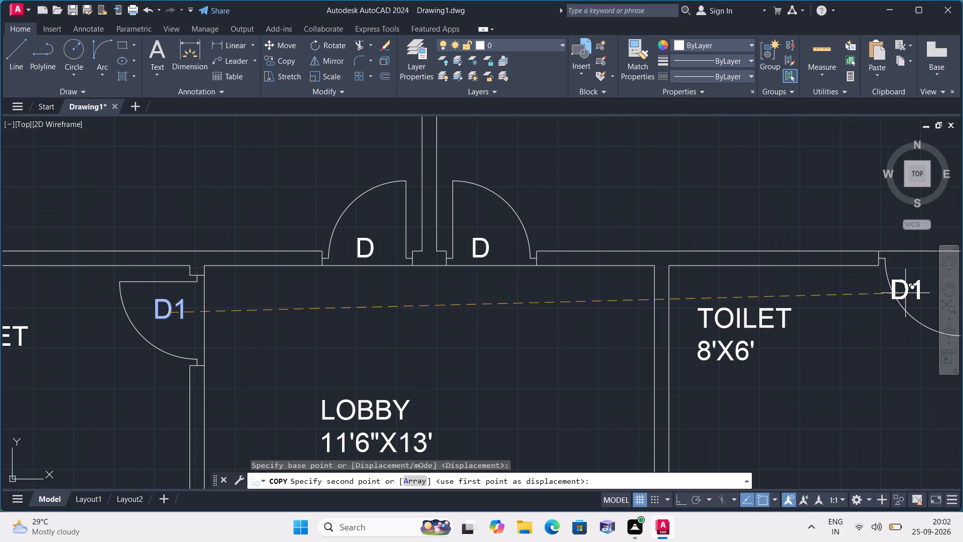
left_click(921, 287)
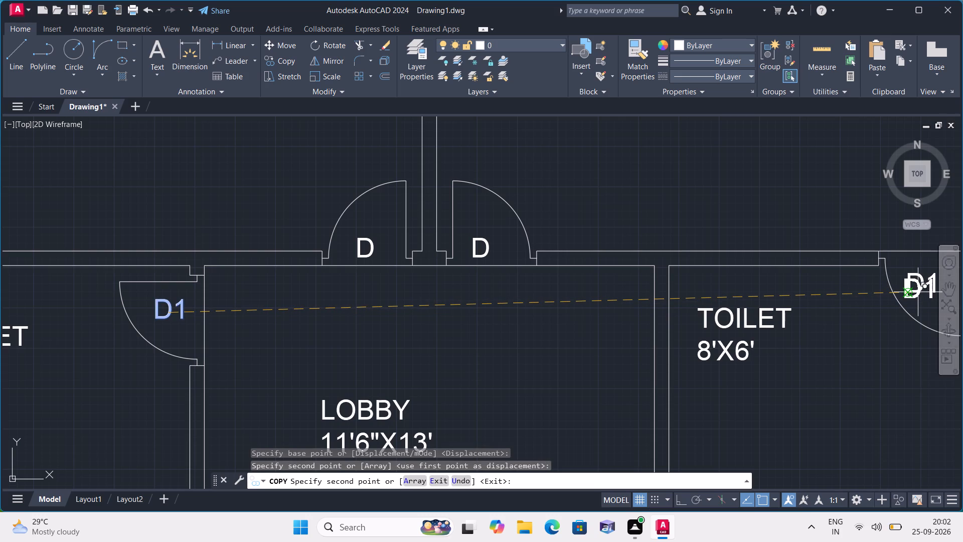
key("Escape")
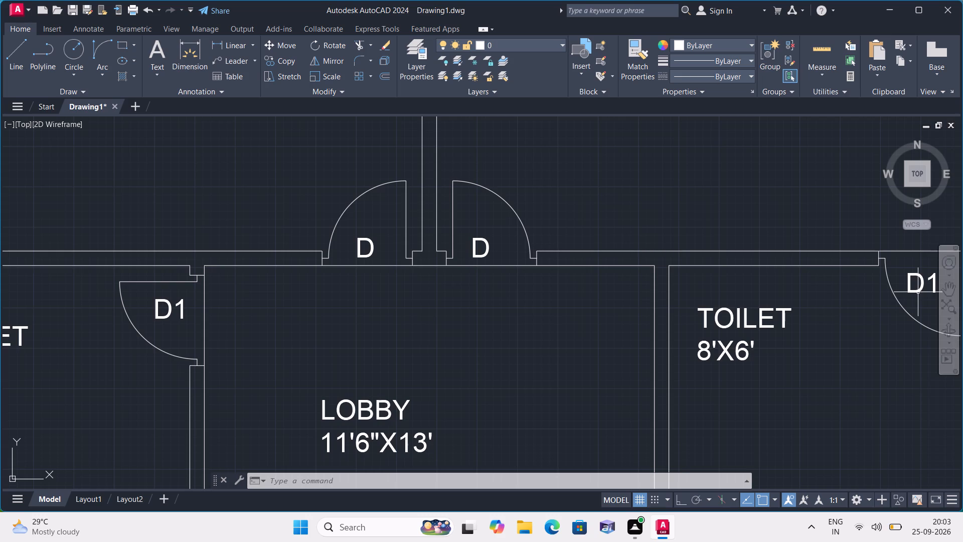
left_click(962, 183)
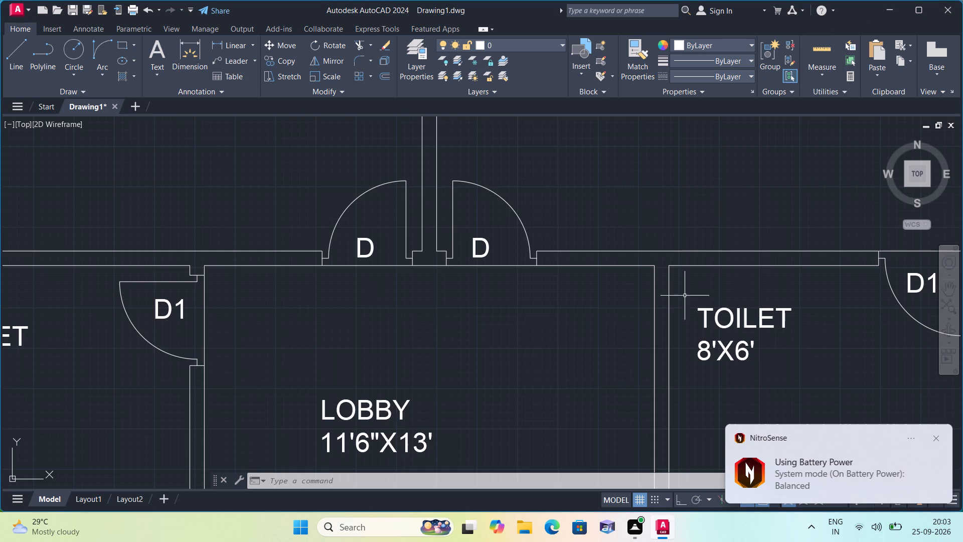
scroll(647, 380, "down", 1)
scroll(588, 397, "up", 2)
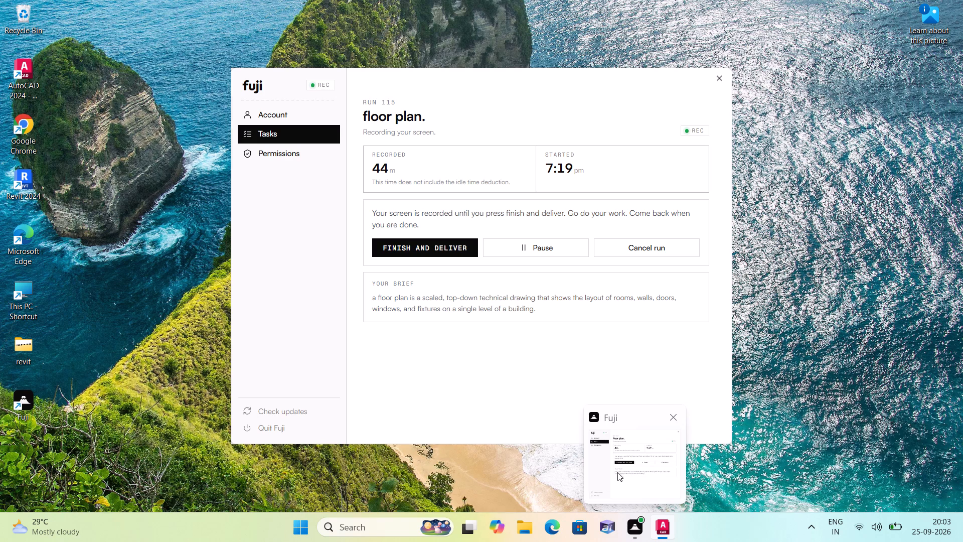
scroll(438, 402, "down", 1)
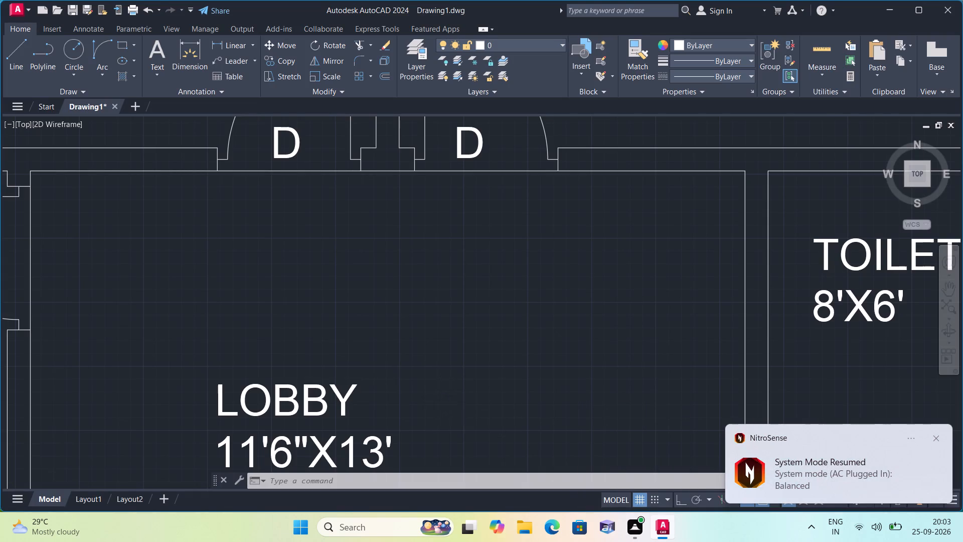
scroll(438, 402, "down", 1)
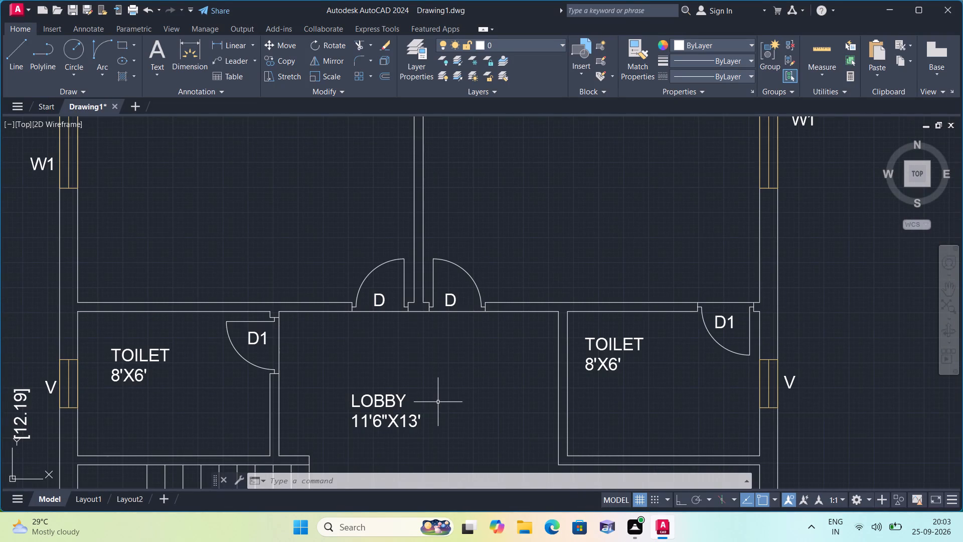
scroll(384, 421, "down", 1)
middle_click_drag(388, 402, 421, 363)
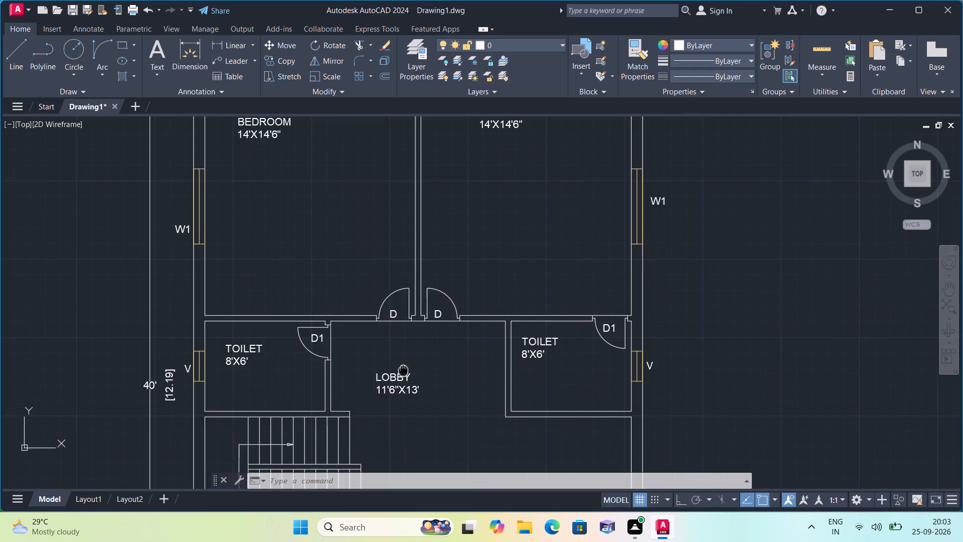
Look over the whole floor plan, checking the room labels and door, window and ventilator tags from bedrooms to kitchen.
middle_click_drag(421, 363, 425, 355)
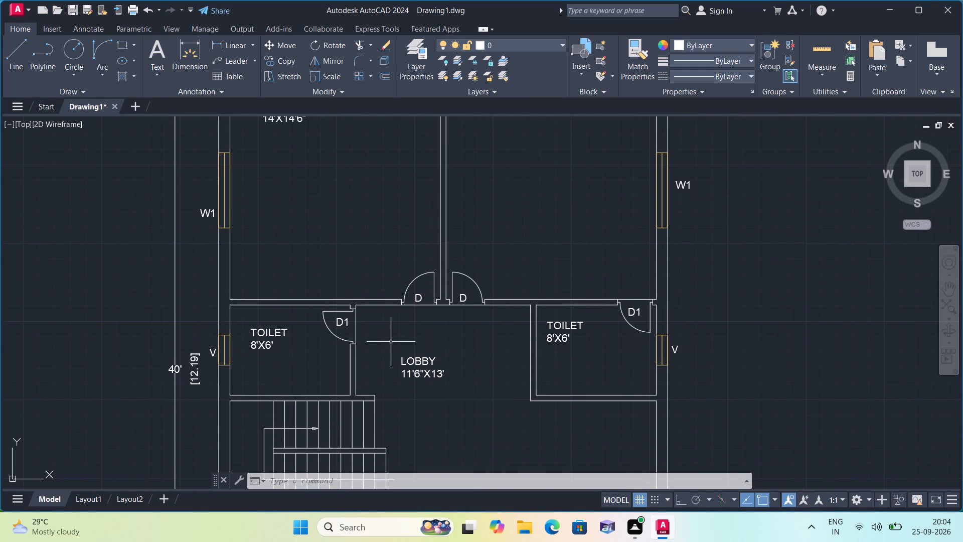
scroll(393, 341, "down", 1)
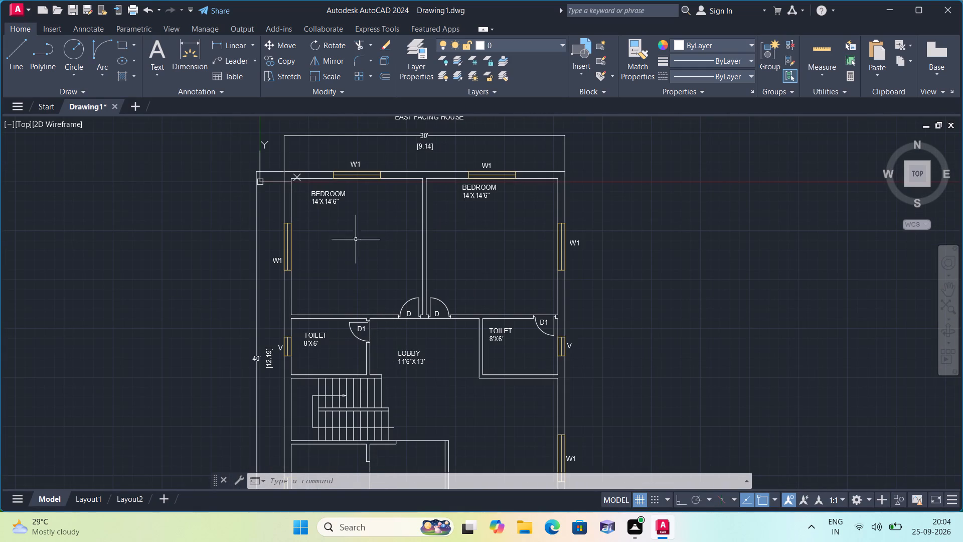
middle_click_drag(361, 246, 368, 260)
scroll(368, 260, "up", 1)
middle_click_drag(368, 260, 395, 364)
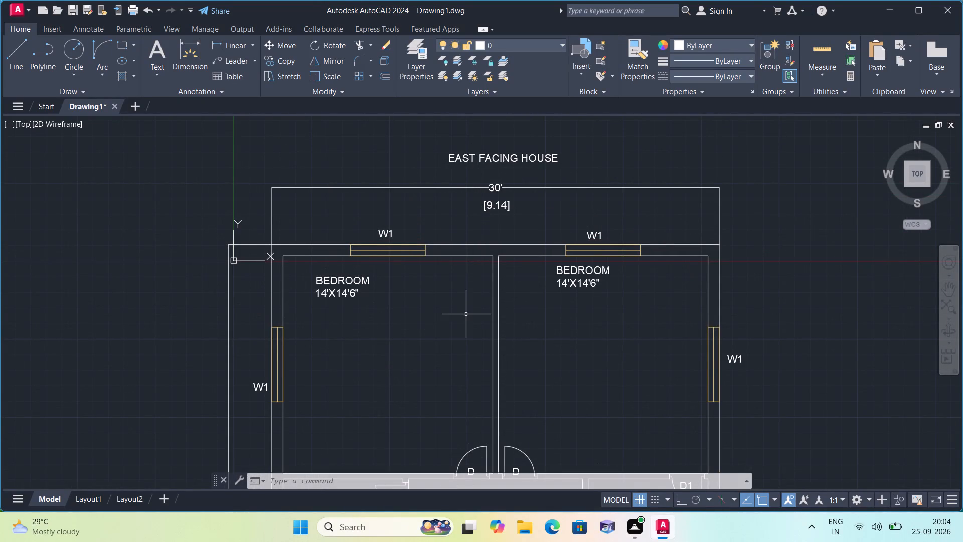
middle_click_drag(466, 314, 442, 247)
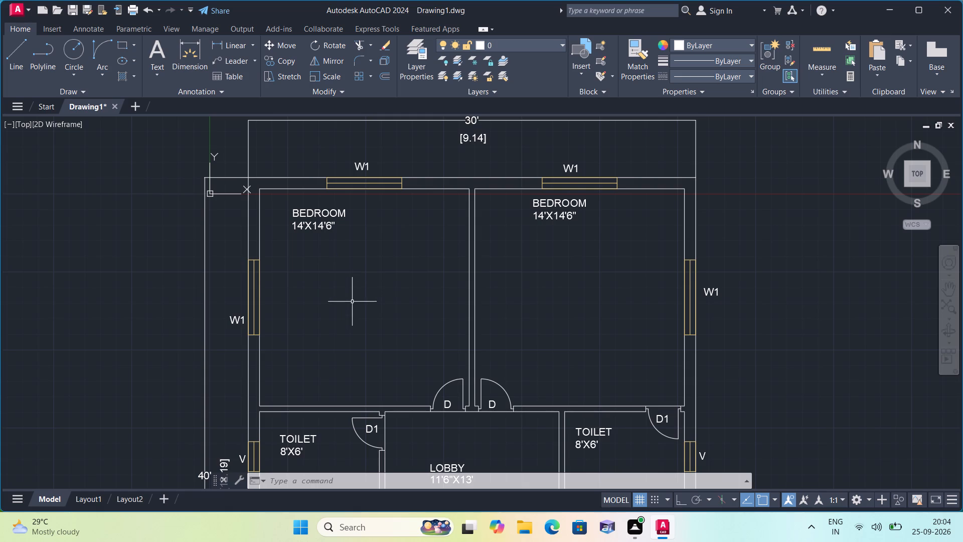
middle_click_drag(351, 301, 350, 226)
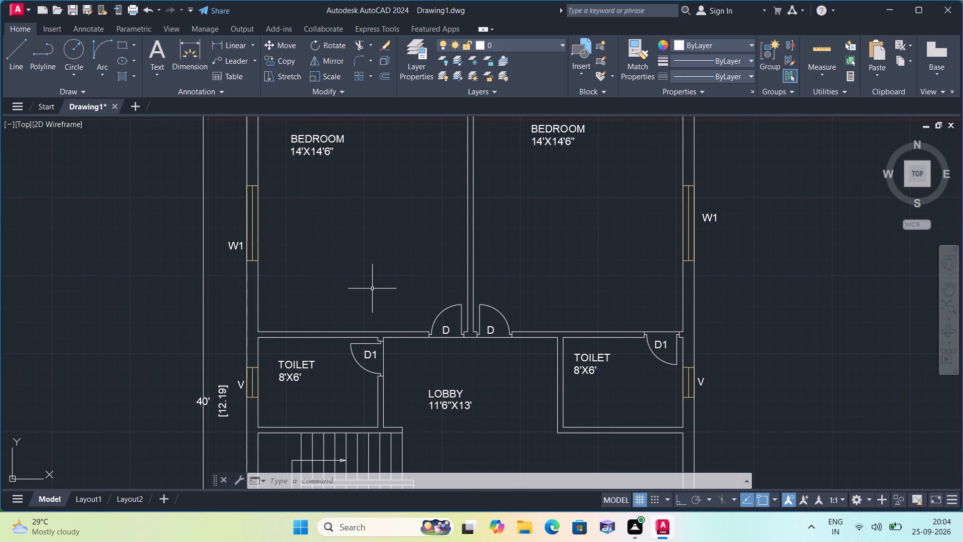
middle_click_drag(372, 289, 360, 254)
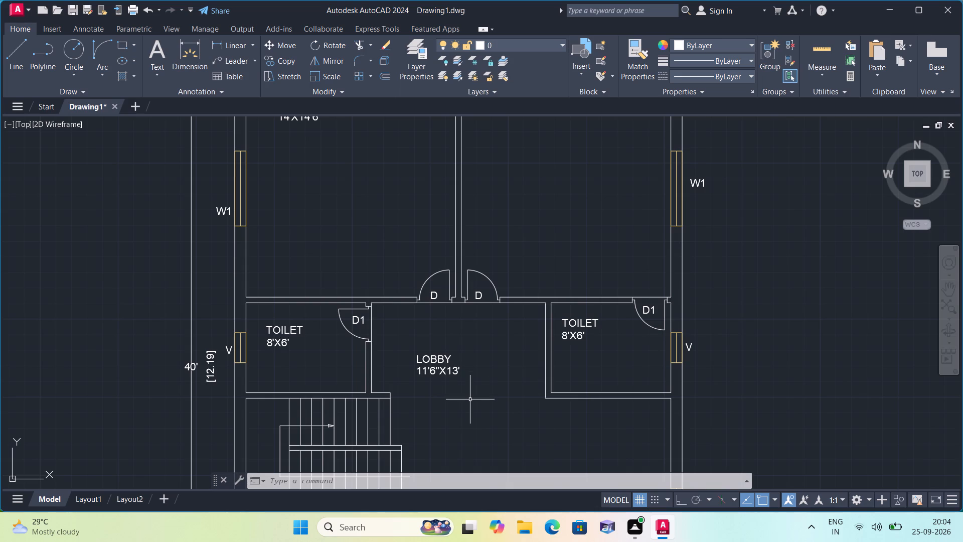
middle_click_drag(469, 400, 467, 371)
middle_click(467, 371)
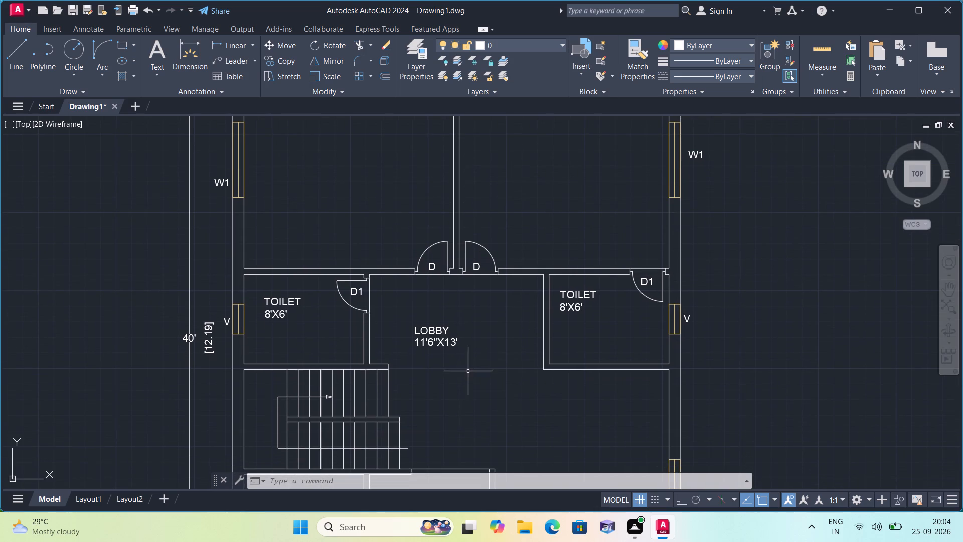
middle_click_drag(467, 378, 466, 321)
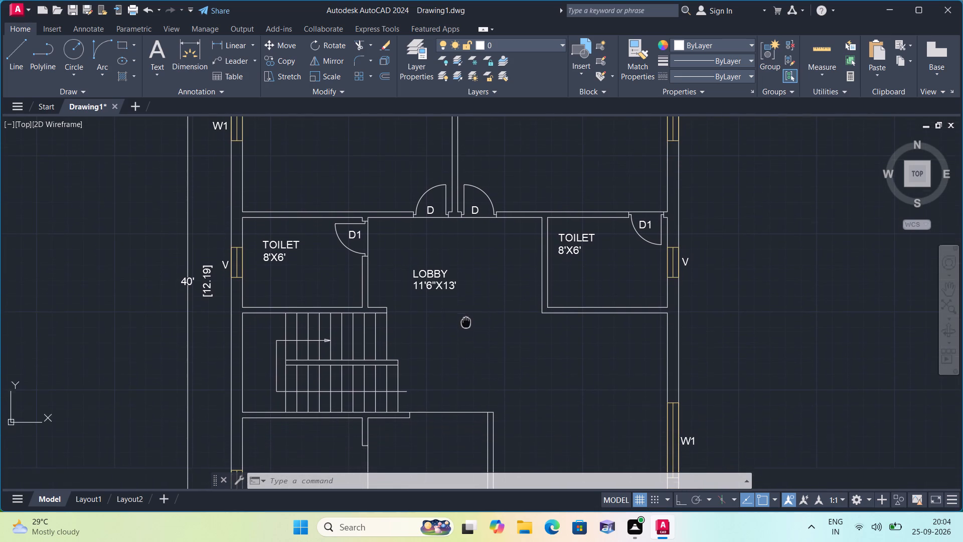
middle_click_drag(460, 341, 440, 261)
scroll(458, 333, "down", 1)
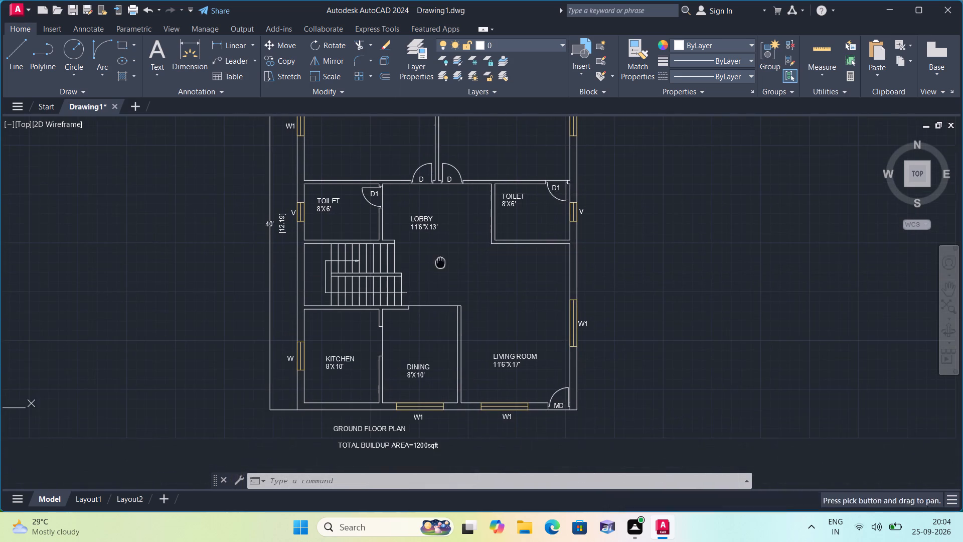
scroll(363, 368, "up", 2)
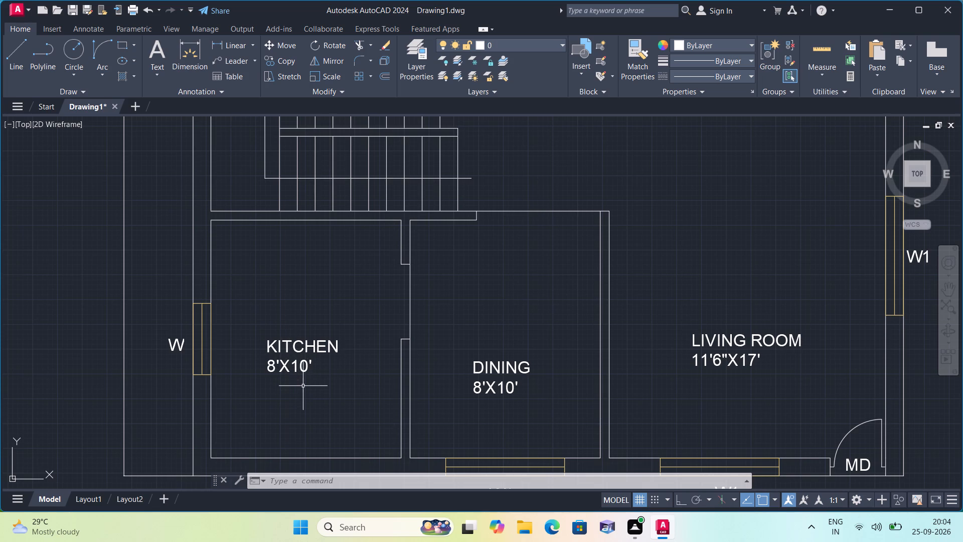
middle_click_drag(317, 395, 310, 330)
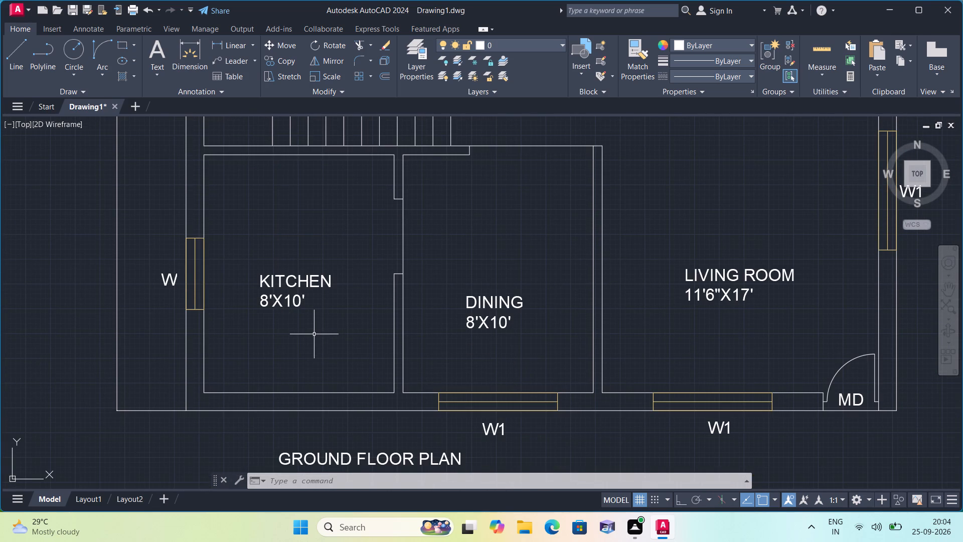
scroll(314, 334, "down", 1)
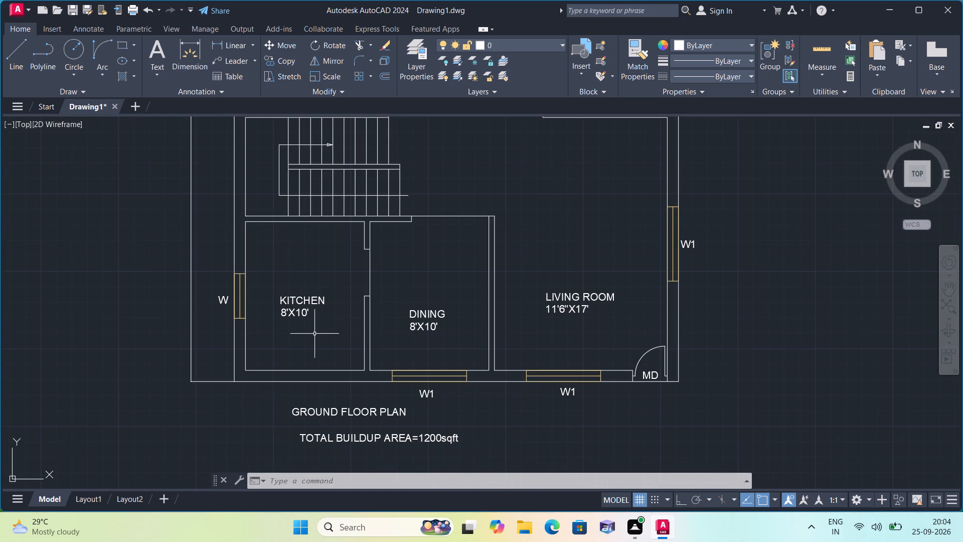
scroll(335, 329, "up", 1)
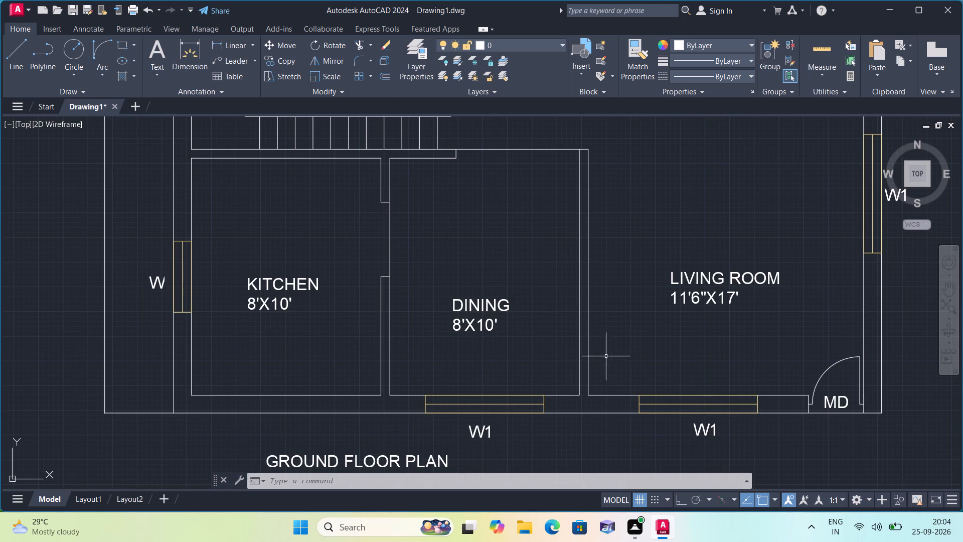
Turn Ortho on and rotate the DINING 8'X10' label 90° so it reads vertically.
scroll(583, 357, "down", 1)
left_click(525, 330)
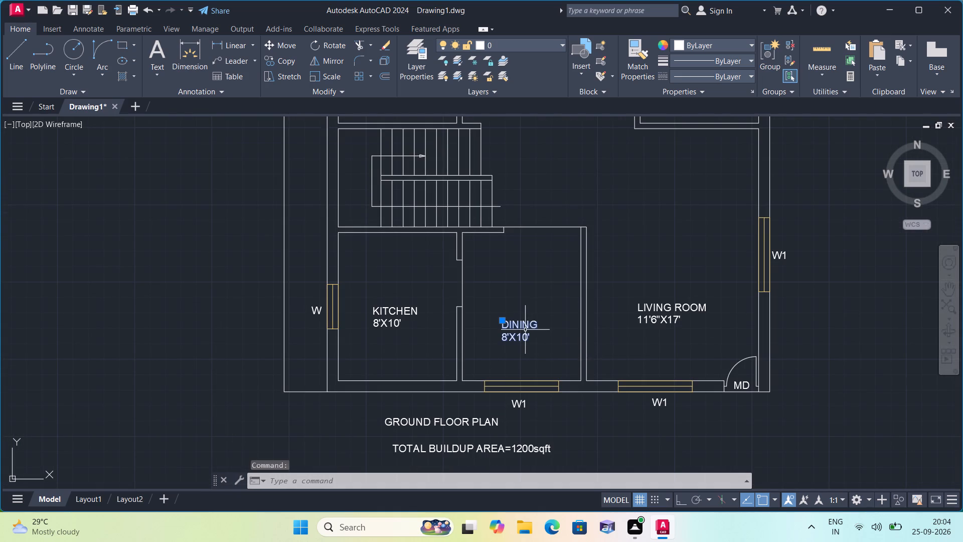
left_click(679, 503)
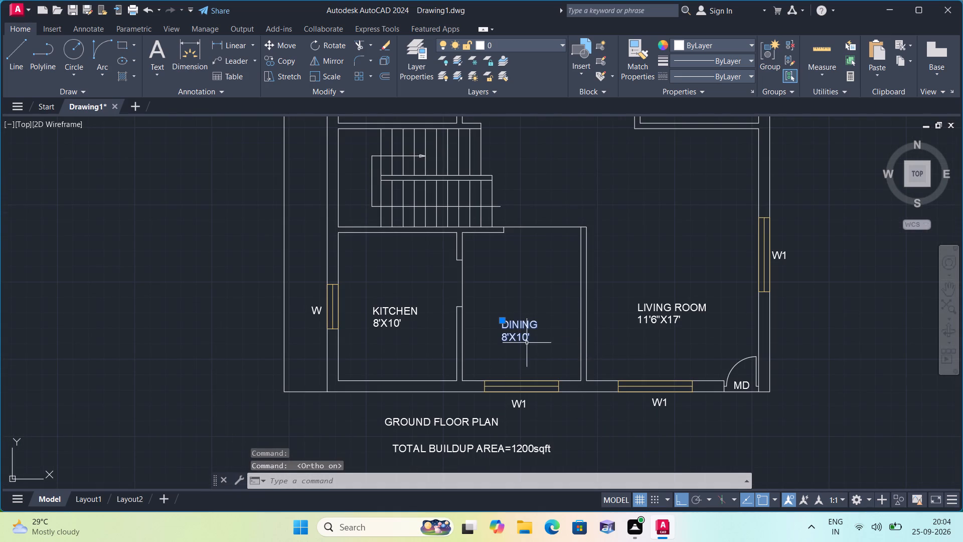
left_click(330, 46)
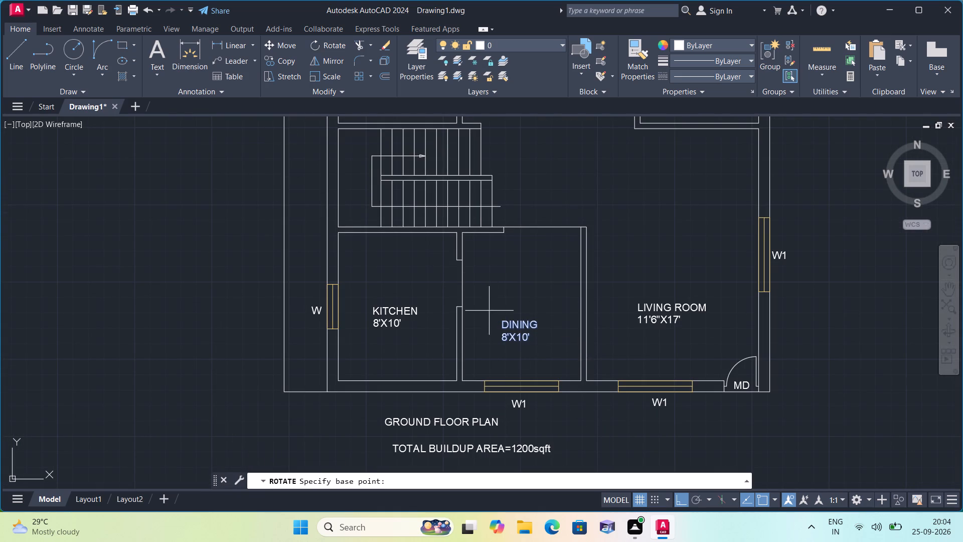
left_click(508, 326)
left_click(508, 277)
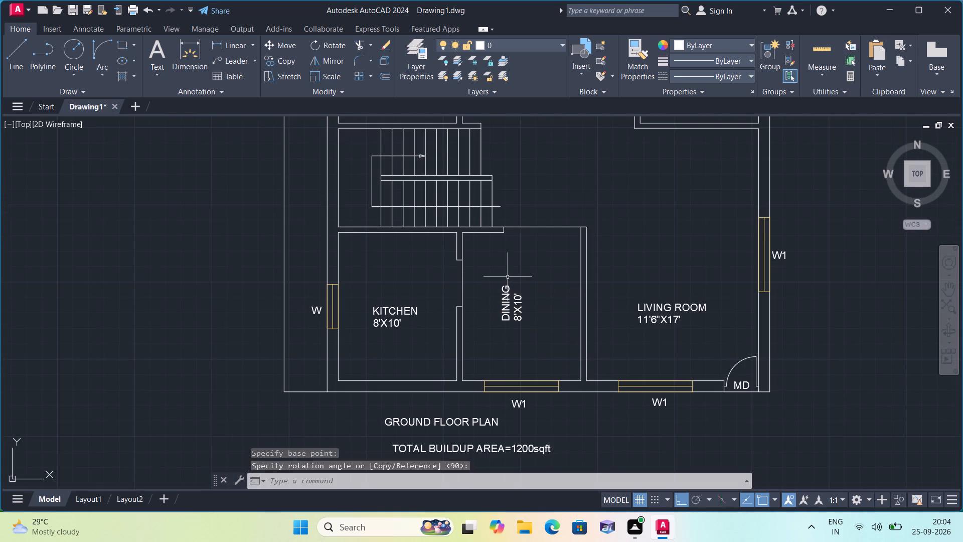
Open beds_plan.dwg and copy the double bed with two bedside tables and patterned rug to the clipboard.
scroll(493, 297, "down", 1)
middle_click_drag(296, 286, 325, 401)
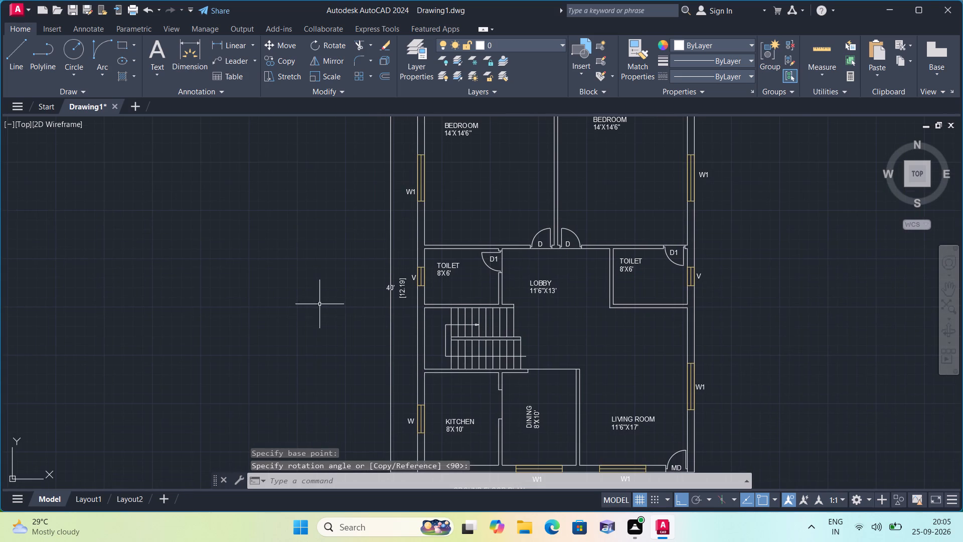
scroll(314, 292, "down", 1)
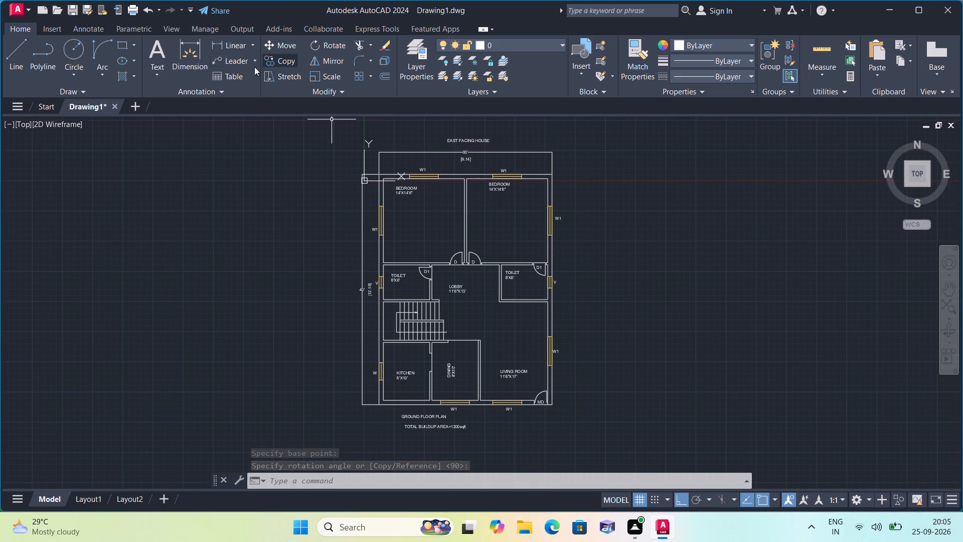
left_click(18, 8)
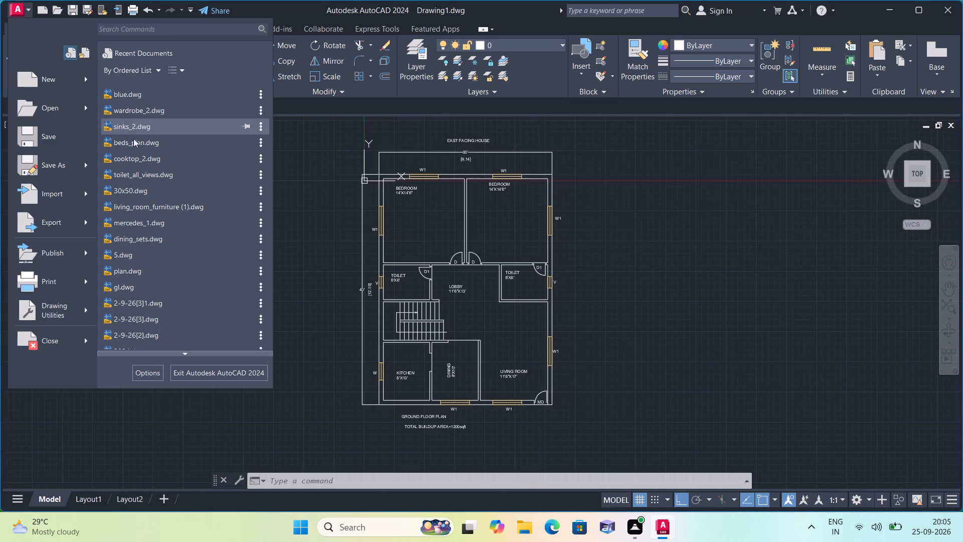
left_click(137, 139)
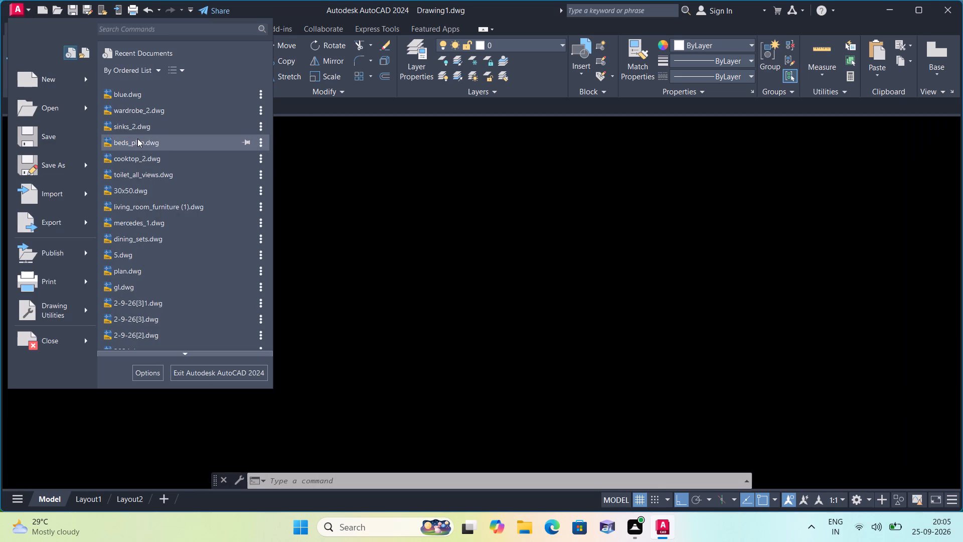
scroll(194, 232, "down", 1)
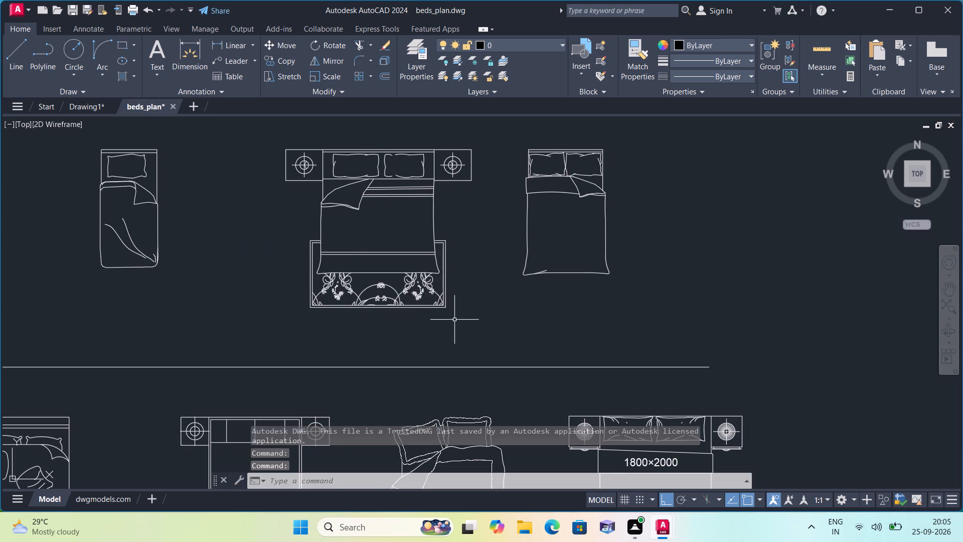
left_click(454, 320)
left_click(273, 145)
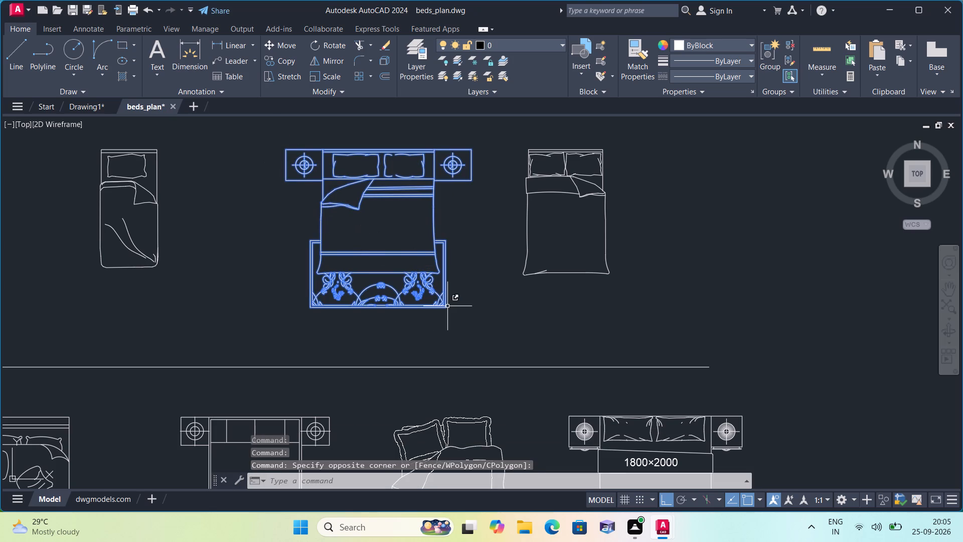
key("ctrl+c")
Switch back to Drawing1 and paste the copied bed set in the empty area east of the floor plan.
left_click(87, 109)
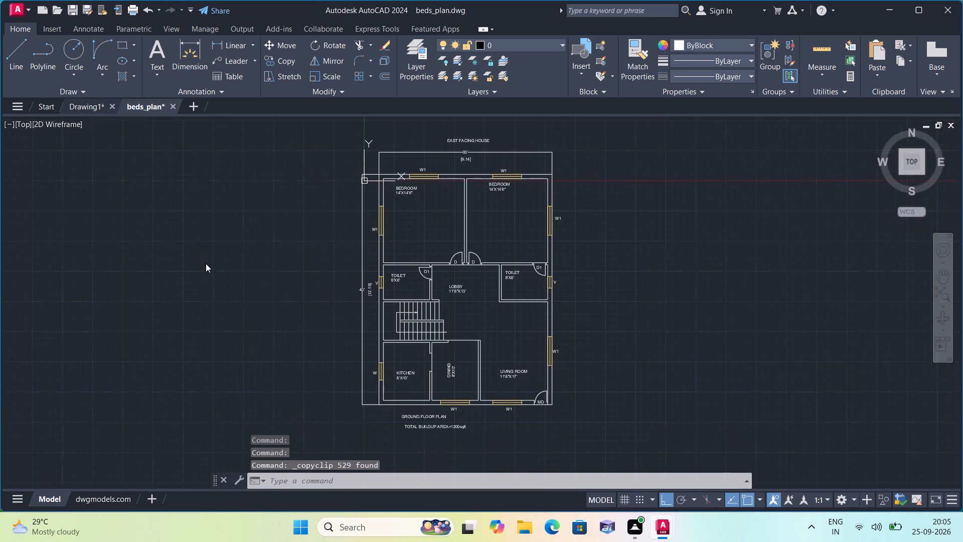
key("ctrl+v")
scroll(206, 263, "down", 2)
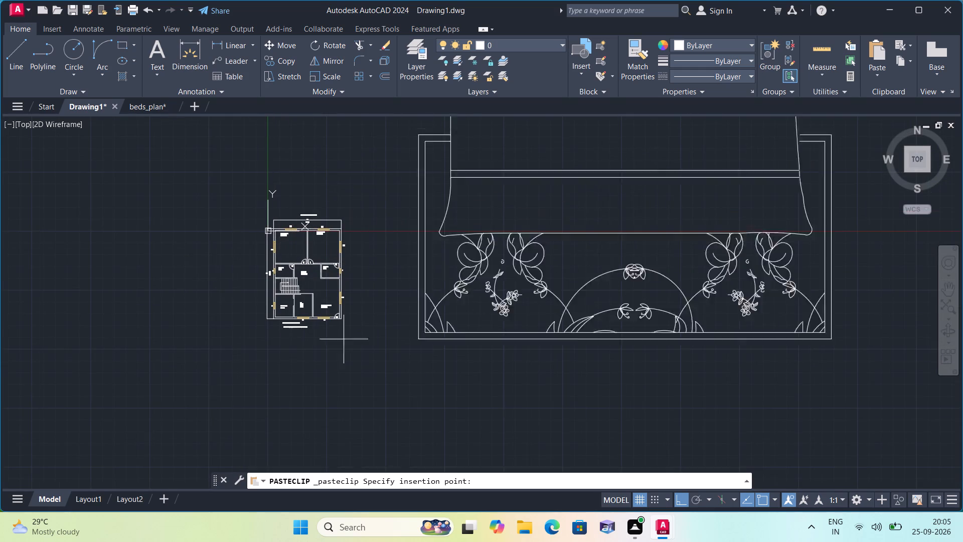
left_click(381, 380)
scroll(374, 355, "down", 1)
middle_click_drag(352, 356, 340, 356)
scroll(380, 352, "down", 2)
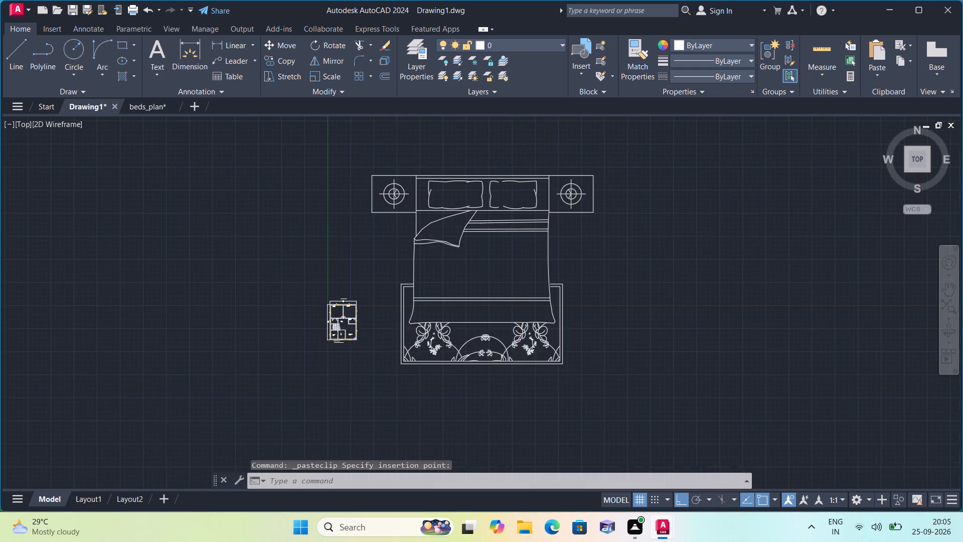
Scale the pasted bed set down to about one tenth of its size, using a base point on the mattress.
scroll(495, 386, "up", 1)
left_click(554, 390)
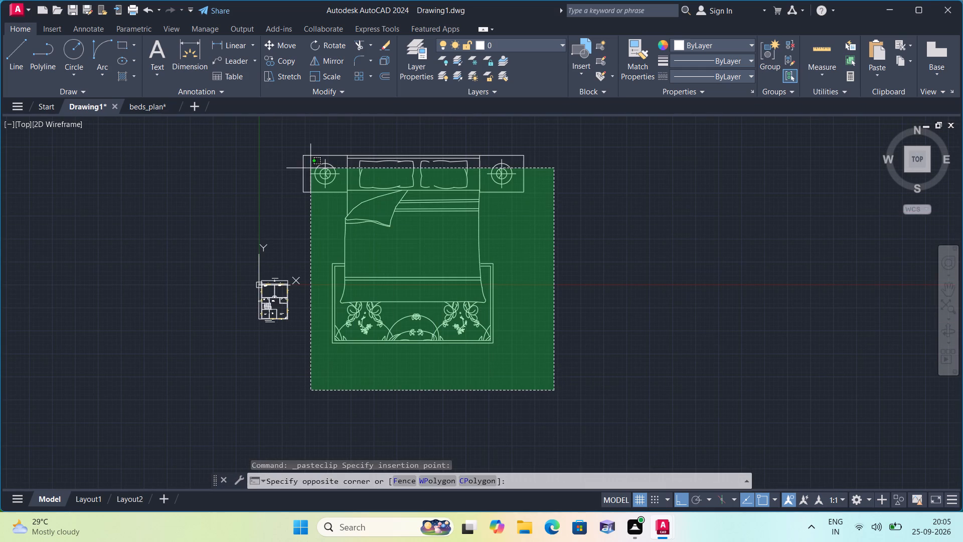
left_click(312, 154)
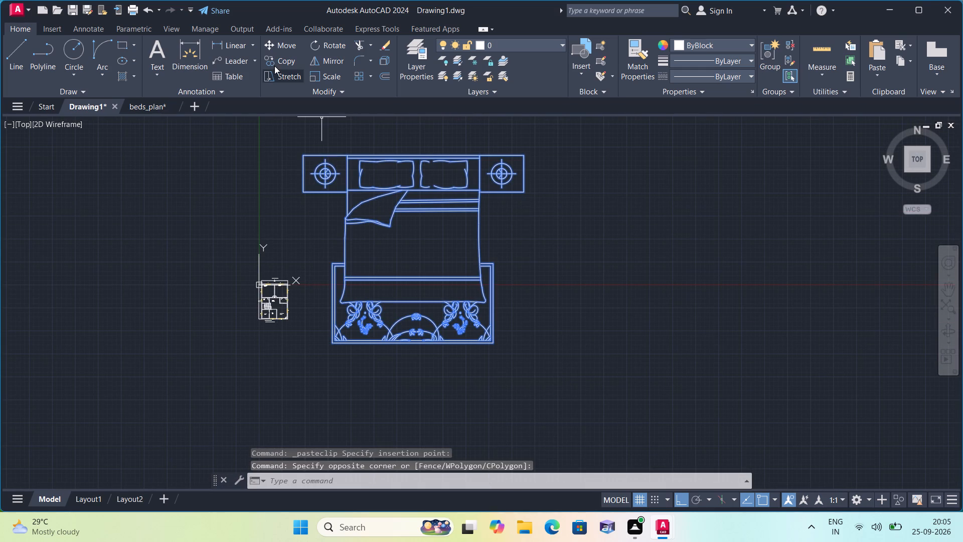
left_click(332, 76)
left_click(428, 242)
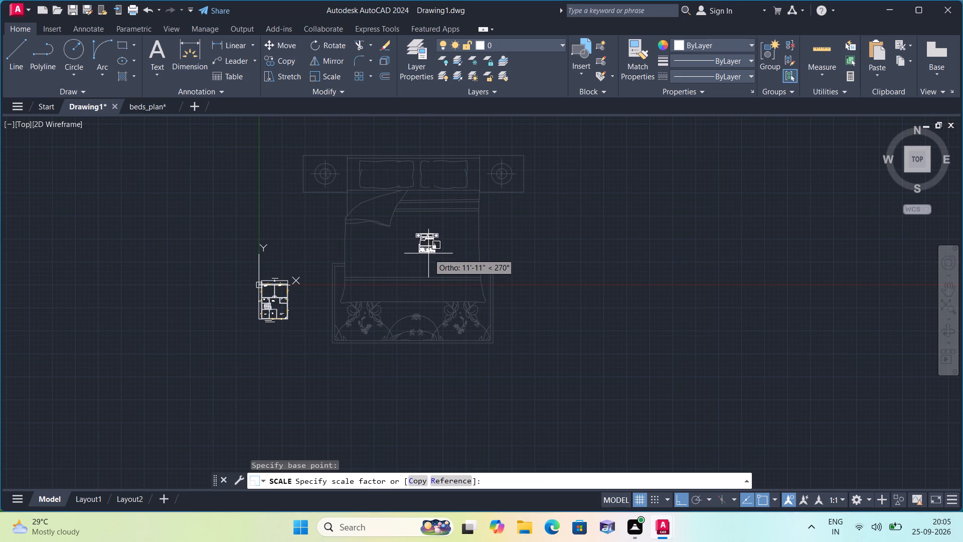
left_click(428, 253)
Rotate the scaled bed set 180° about the middle of its headboard so the headboard faces south.
left_click_drag(445, 276, 440, 268)
left_click(392, 202)
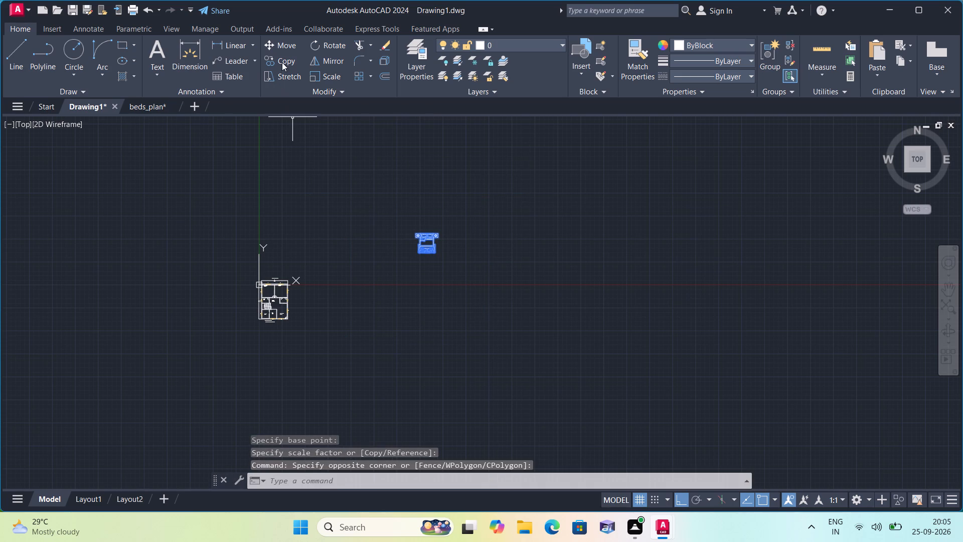
left_click(332, 45)
left_click(426, 233)
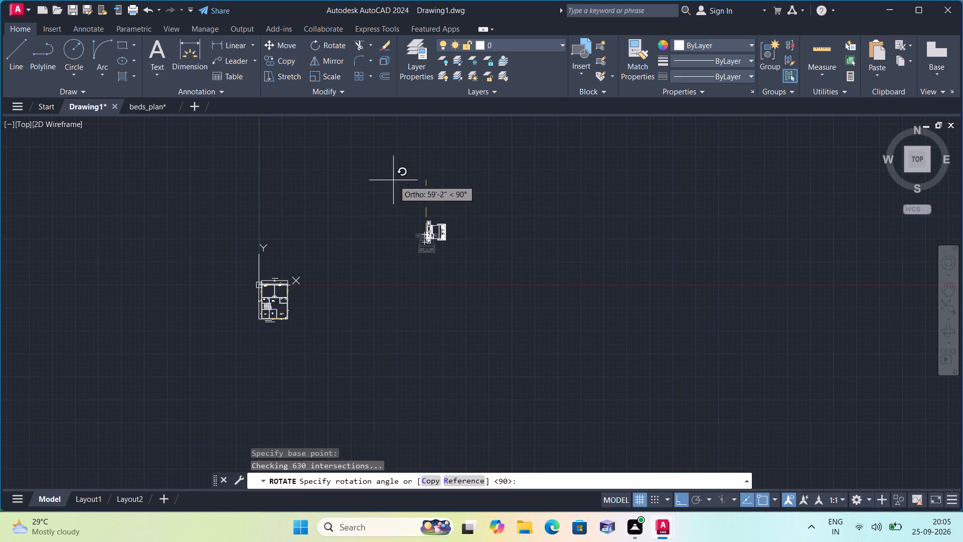
left_click(336, 218)
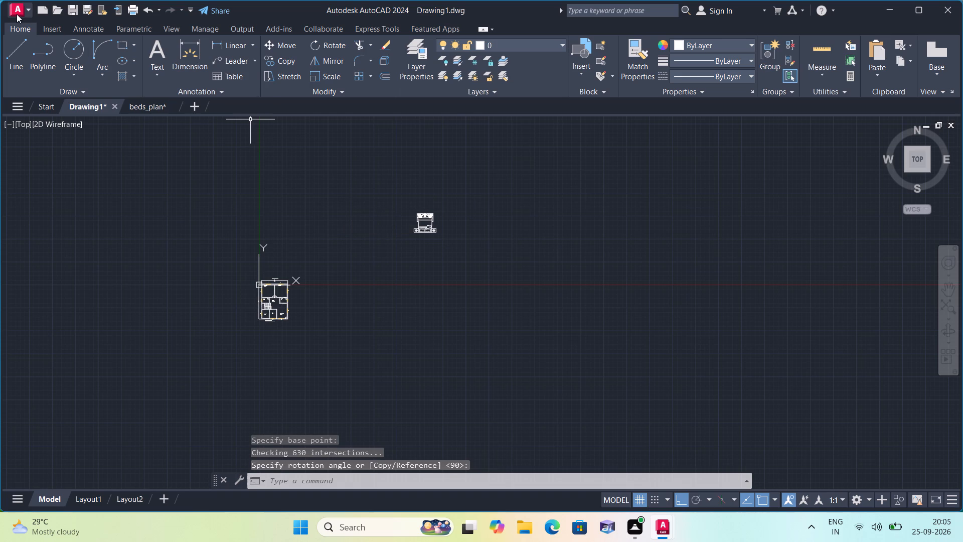
Open toilet_all_views.dwg and copy the plan view of the third toilet in the middle row to the clipboard.
left_click_drag(17, 14, 18, 19)
left_click_drag(144, 170, 149, 176)
left_click(298, 270)
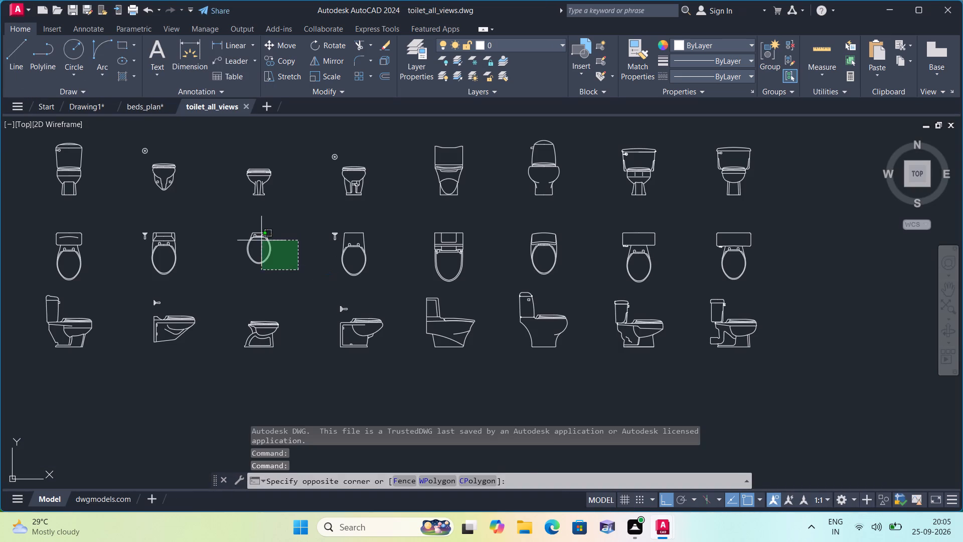
left_click(242, 225)
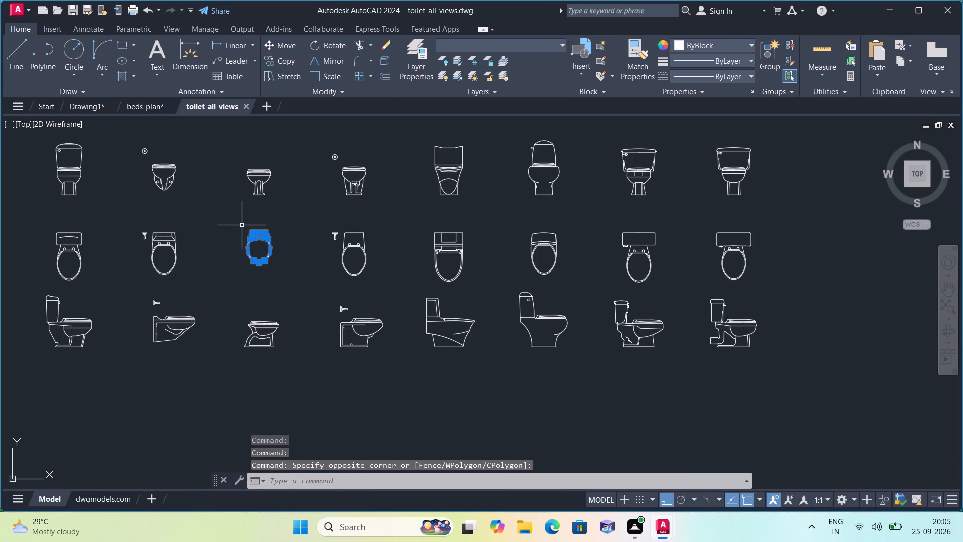
key("ctrl+c")
Switch back to Drawing1 and paste the copied toilet in the empty area northwest of the floor plan.
left_click(93, 105)
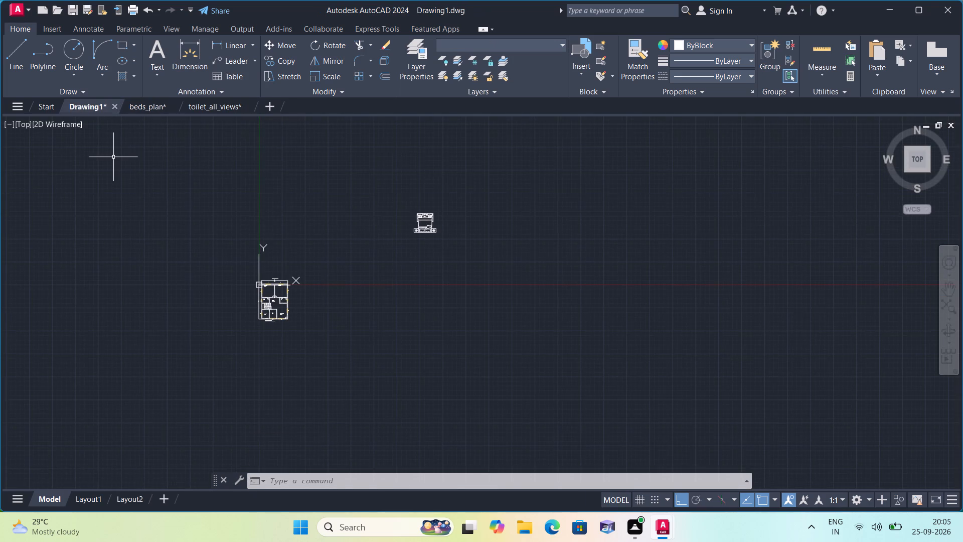
key("ctrl+v")
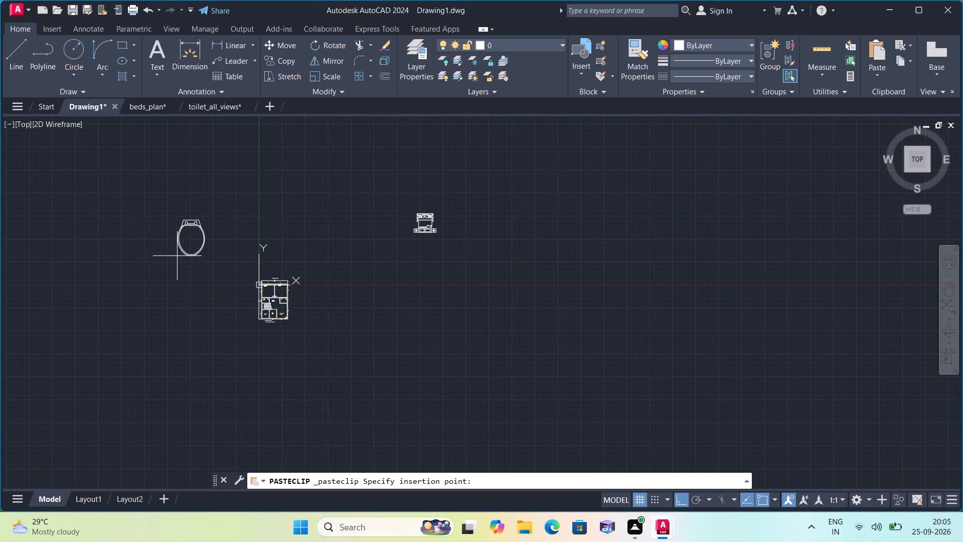
left_click(177, 256)
Rotate the pasted toilet 270° about the middle of its back edge so that edge faces east.
left_click_drag(218, 272, 215, 267)
left_click(168, 196)
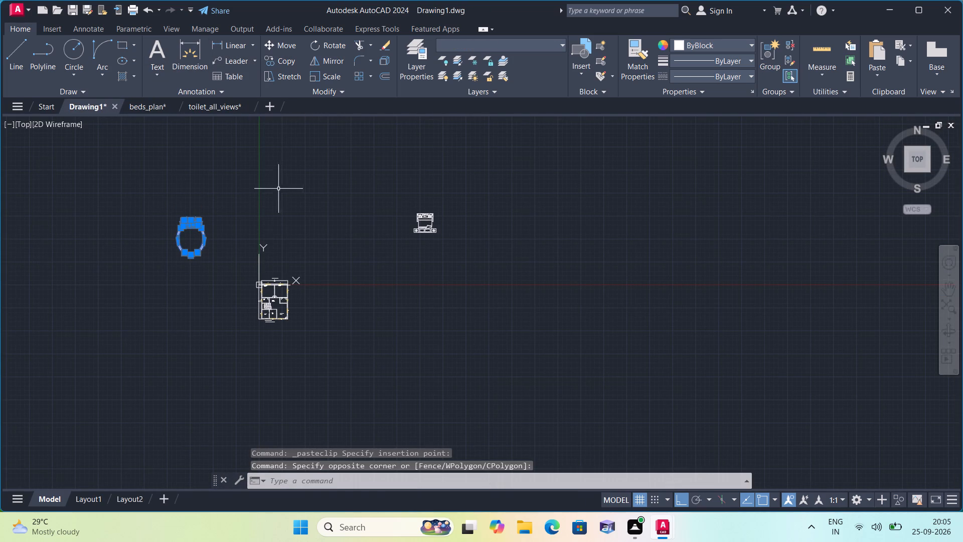
scroll(268, 190, "down", 1)
scroll(248, 270, "up", 2)
scroll(248, 270, "down", 2)
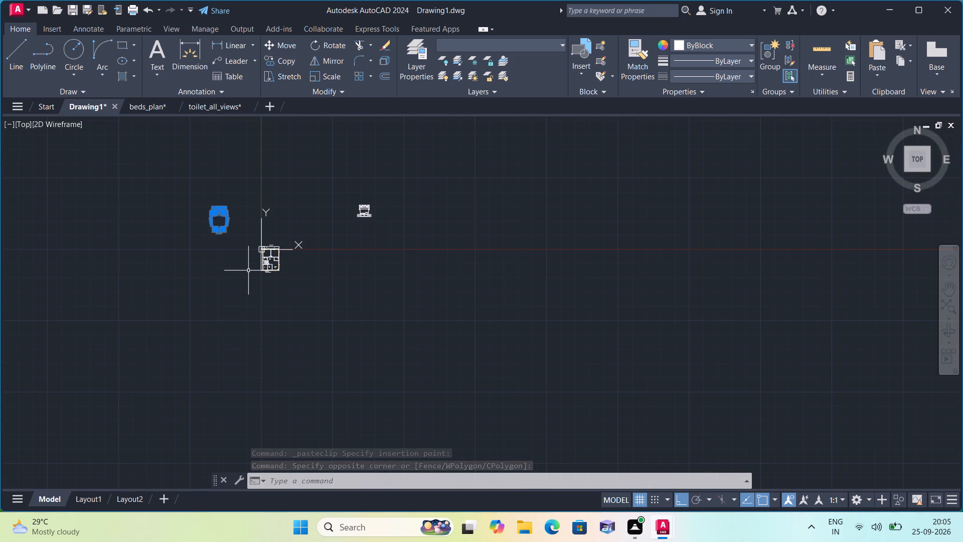
scroll(248, 270, "up", 3)
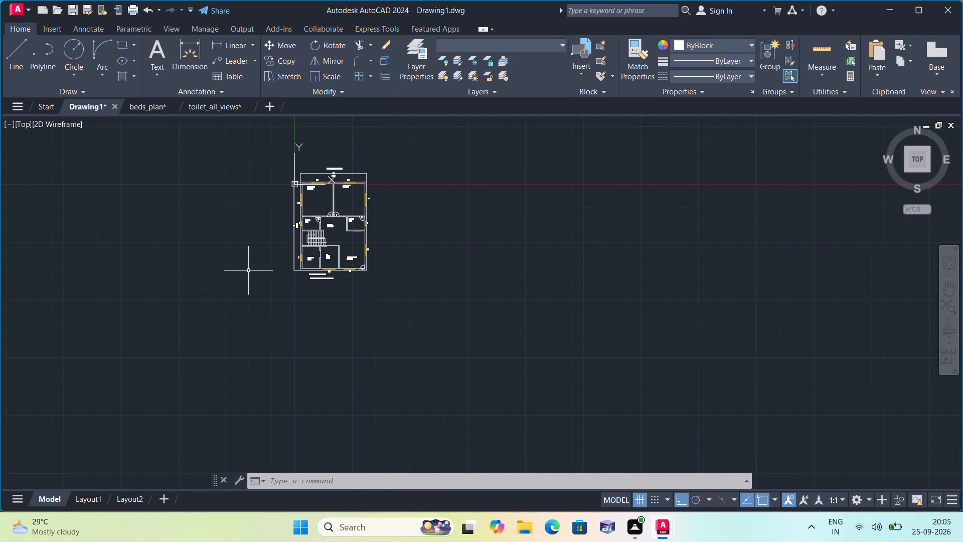
scroll(248, 270, "down", 1)
left_click(329, 43)
middle_click_drag(207, 203, 208, 275)
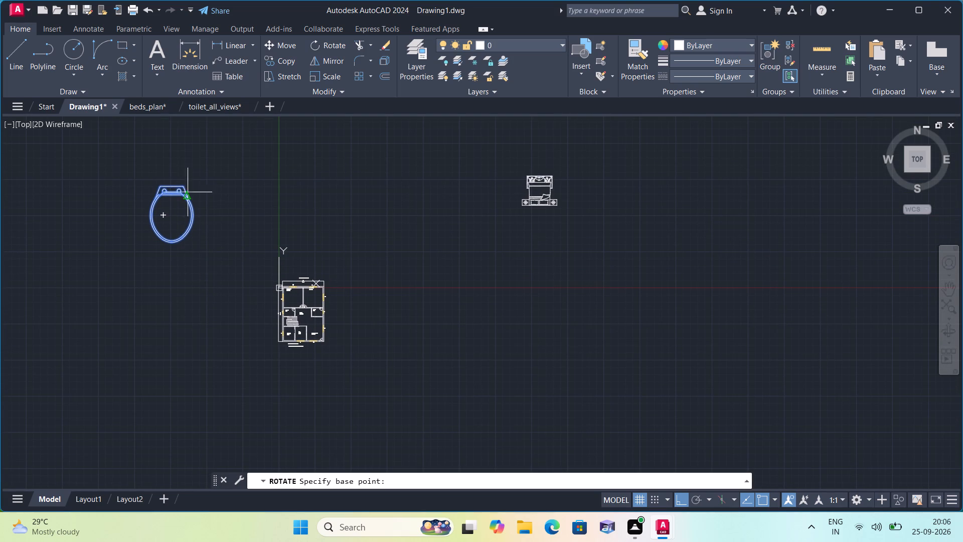
left_click(172, 185)
left_click(202, 277)
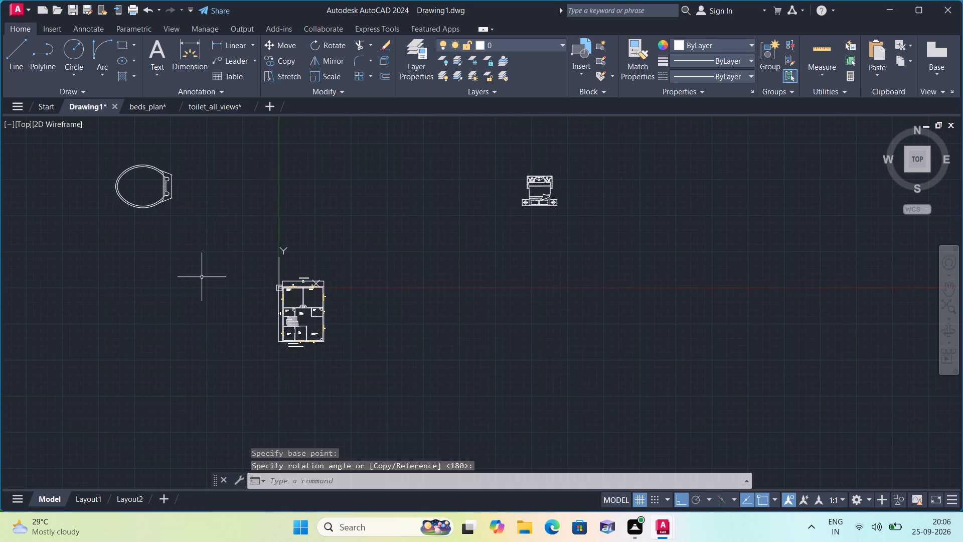
Open cooktop_2.dwg and copy the two-burner cooktop with two front knobs and a small control strip to the clipboard.
scroll(202, 277, "down", 1)
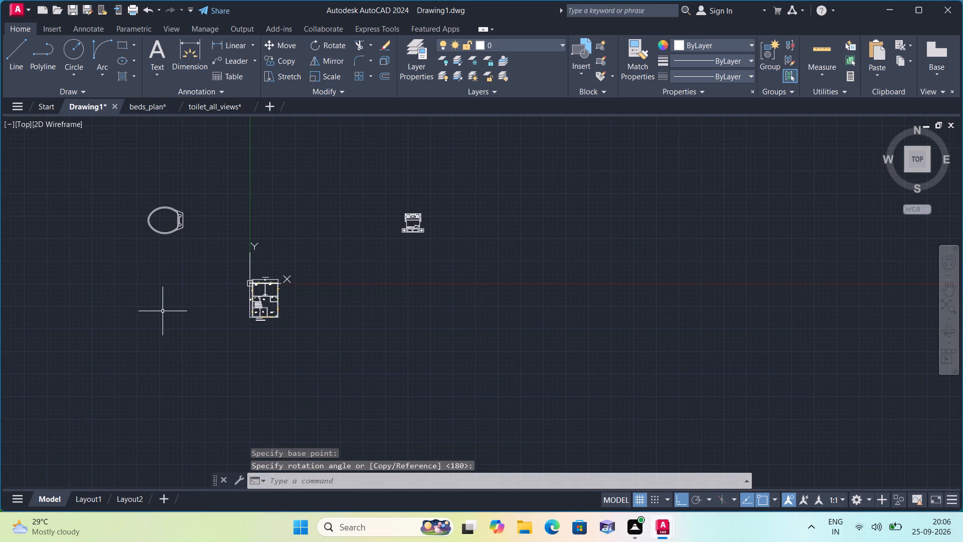
scroll(163, 312, "up", 1)
scroll(163, 312, "down", 1)
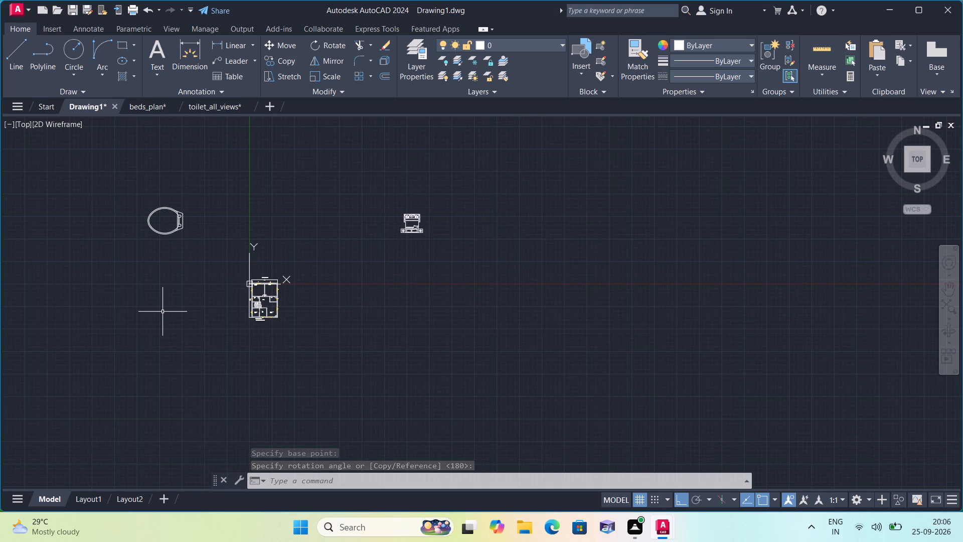
scroll(163, 312, "up", 1)
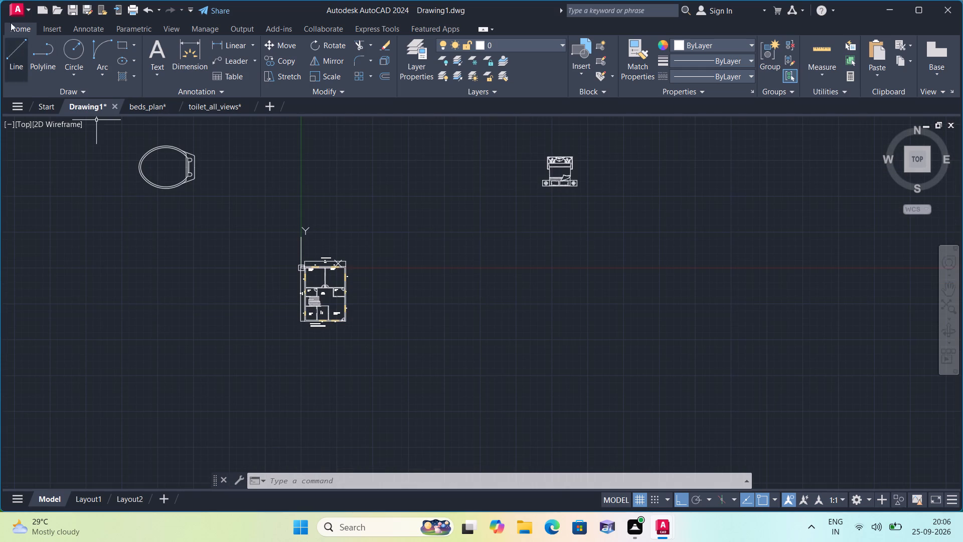
left_click(15, 5)
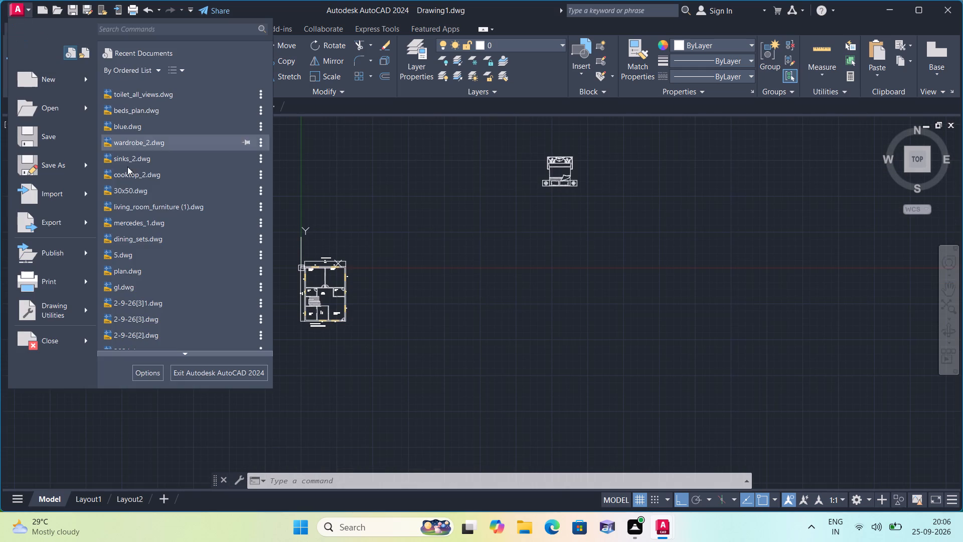
left_click(149, 172)
scroll(149, 172, "down", 1)
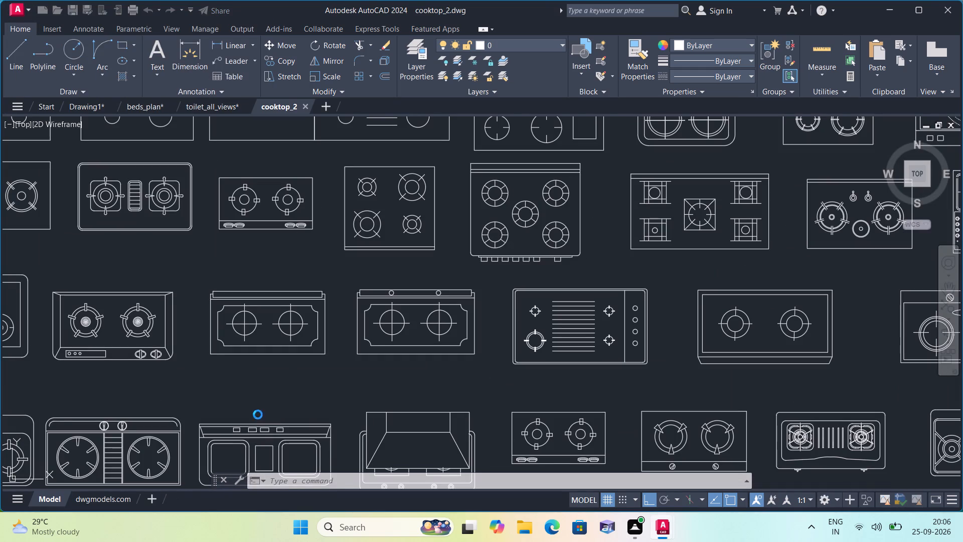
scroll(353, 384, "down", 1)
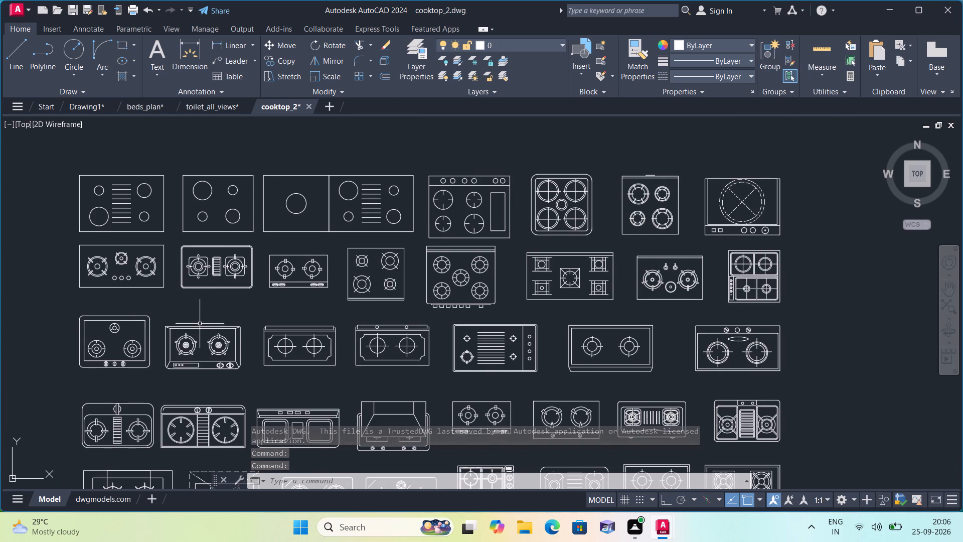
scroll(228, 378, "up", 2)
left_click(262, 376)
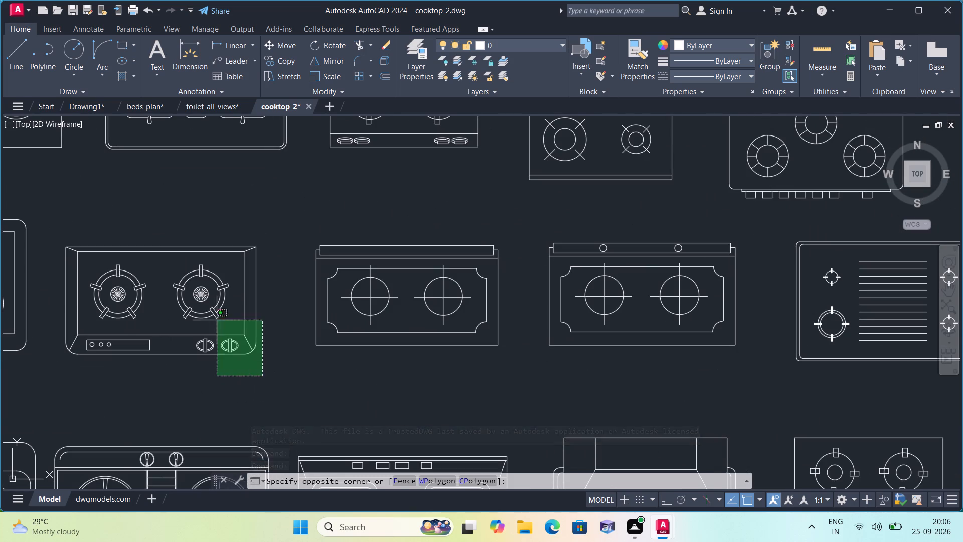
left_click(62, 212)
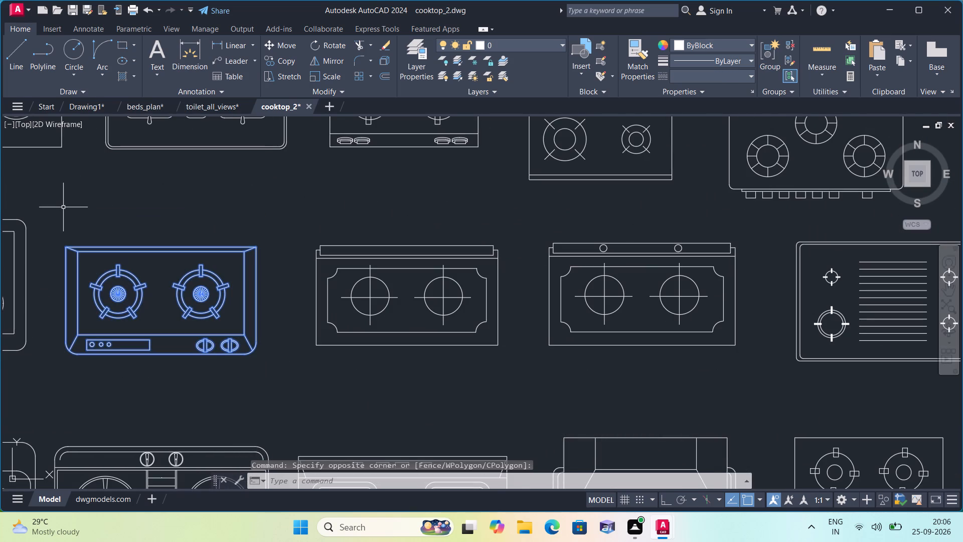
key("ctrl+c")
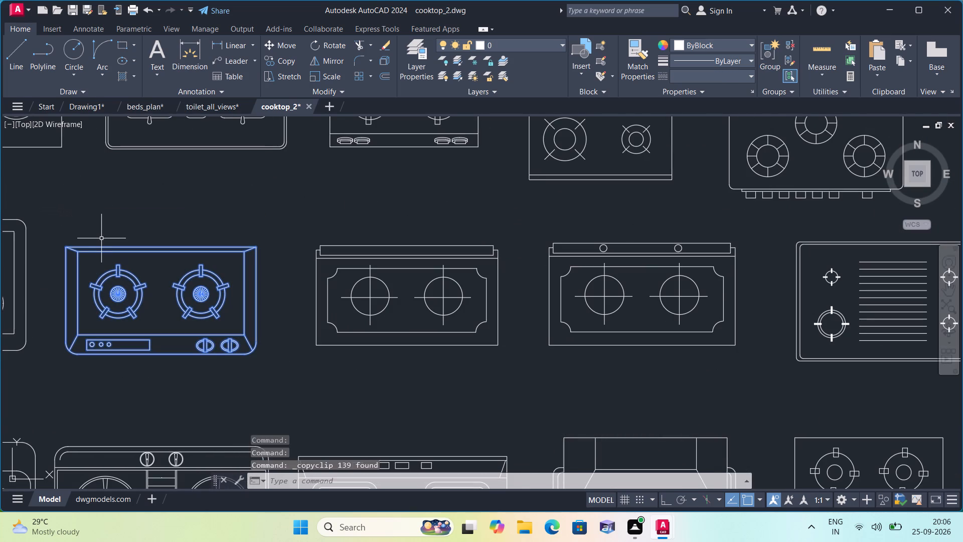
Switch back to Drawing1 and paste the copied cooktop in the empty area west of the floor plan.
left_click(90, 111, "ctrl")
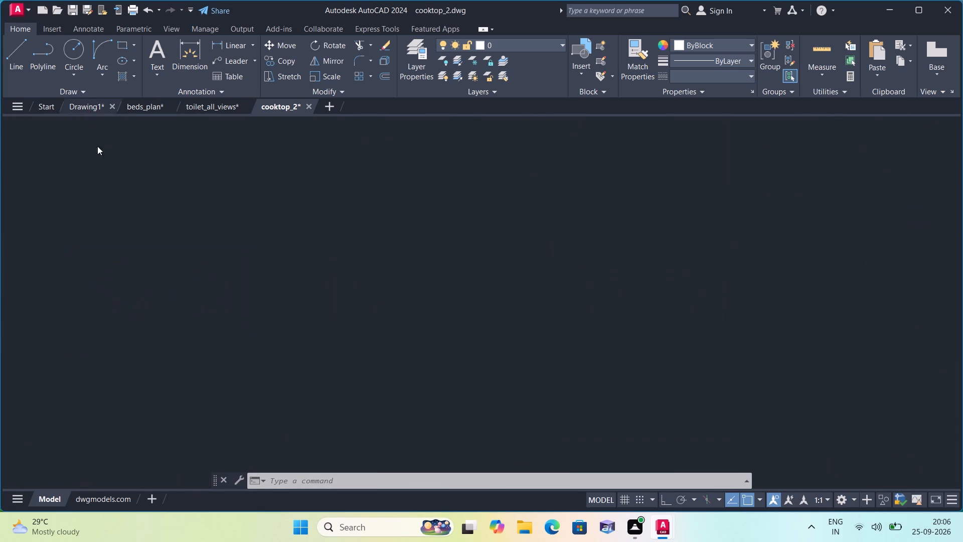
key("ctrl+v")
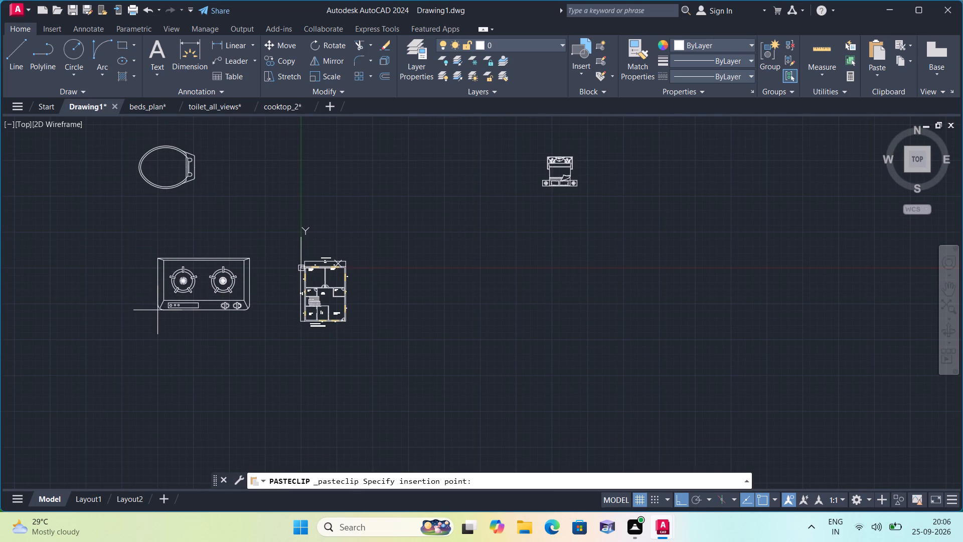
left_click(157, 310)
Rotate the pasted cooktop 180° about a base point near its east burner so the knobs face north.
left_click_drag(277, 359, 262, 347)
left_click(132, 241)
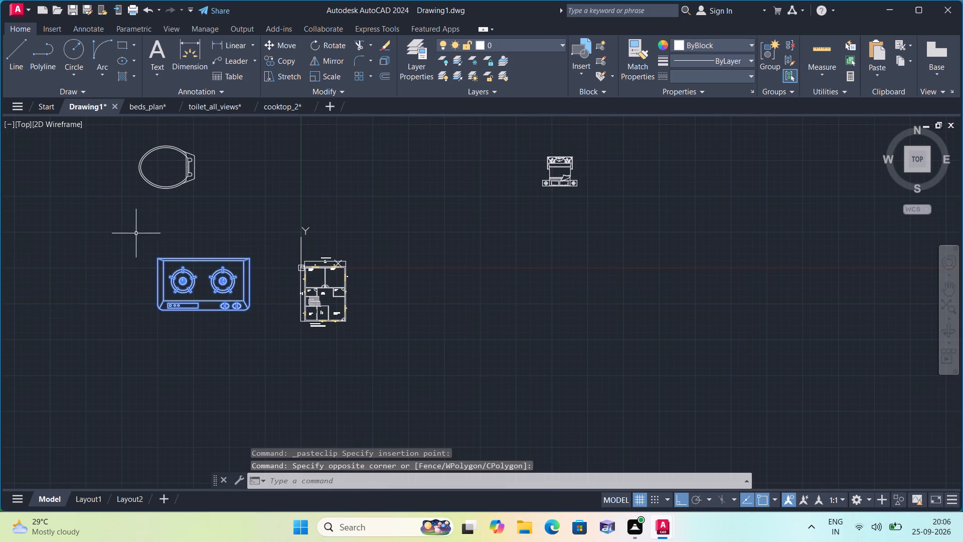
left_click(335, 44)
left_click(219, 281)
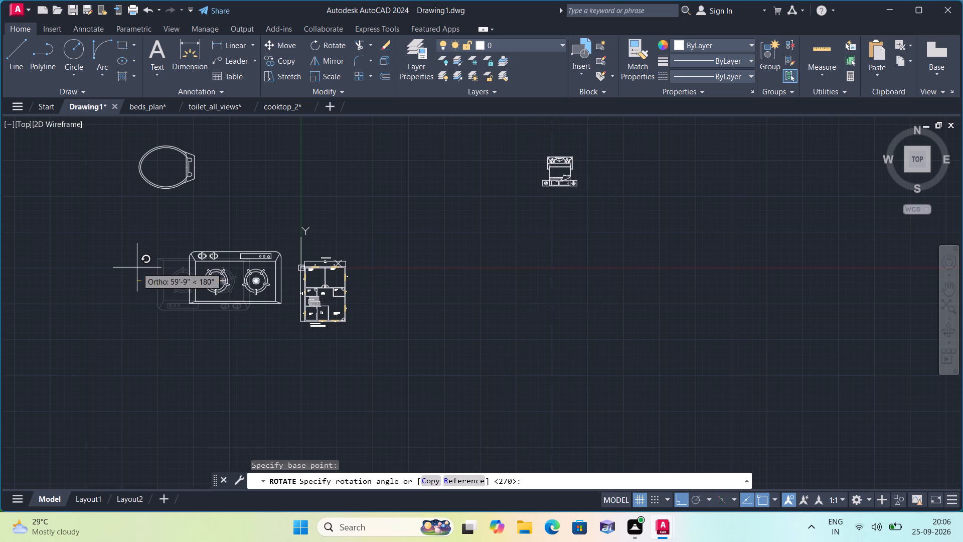
left_click(119, 269)
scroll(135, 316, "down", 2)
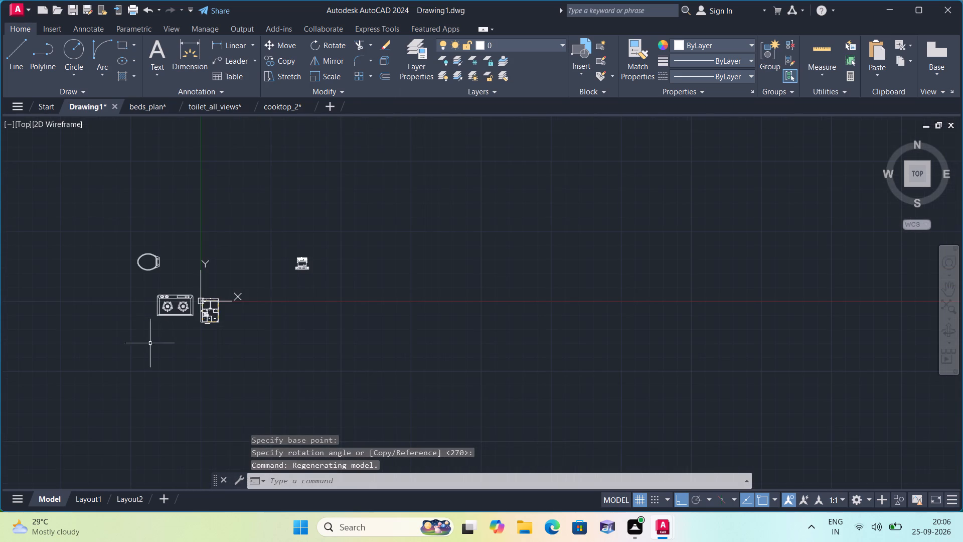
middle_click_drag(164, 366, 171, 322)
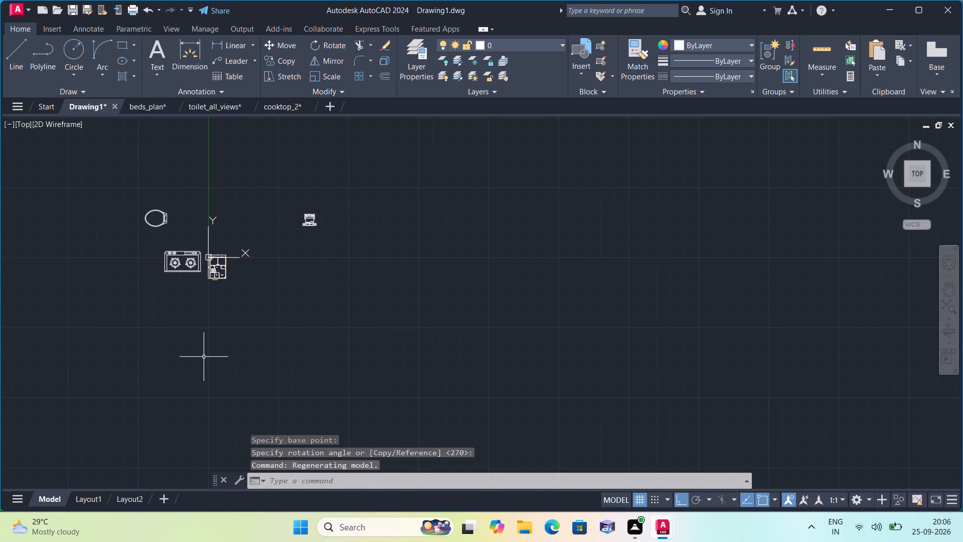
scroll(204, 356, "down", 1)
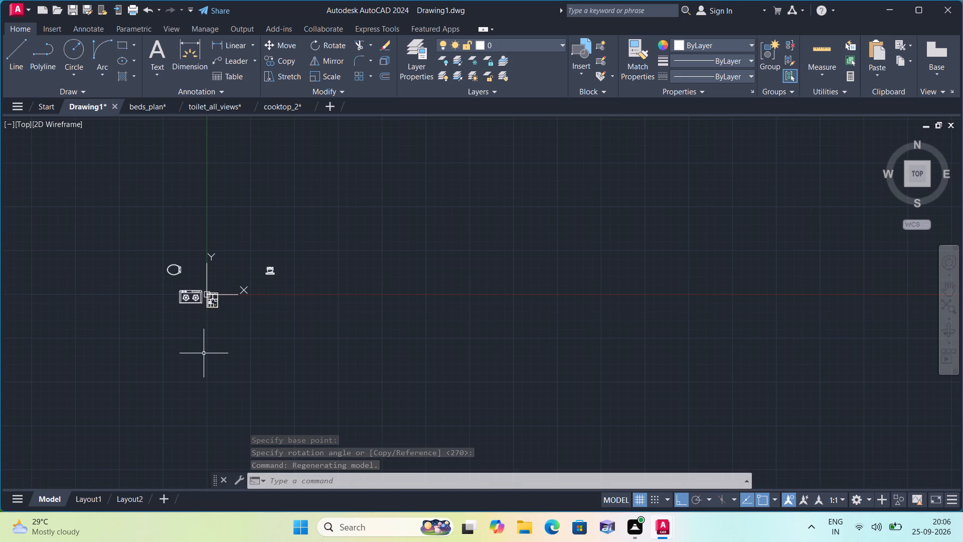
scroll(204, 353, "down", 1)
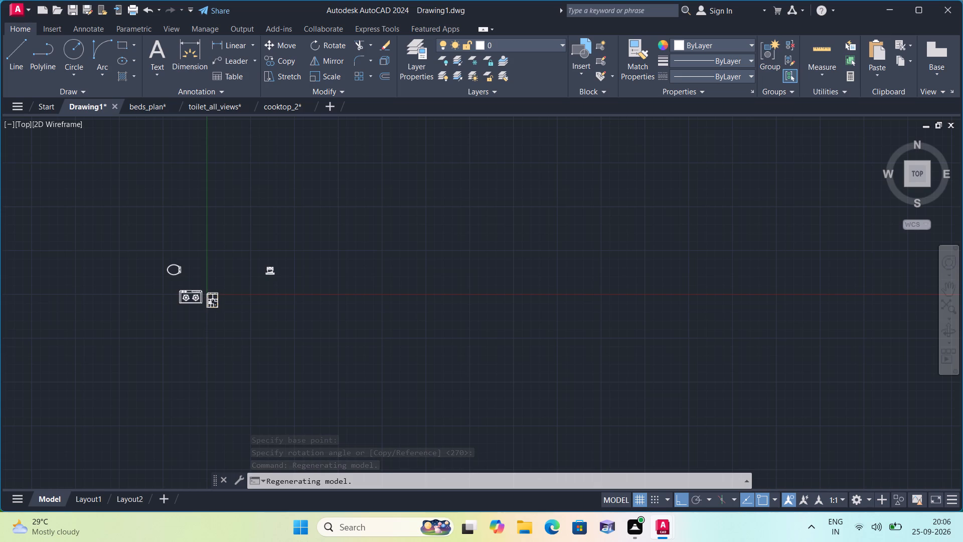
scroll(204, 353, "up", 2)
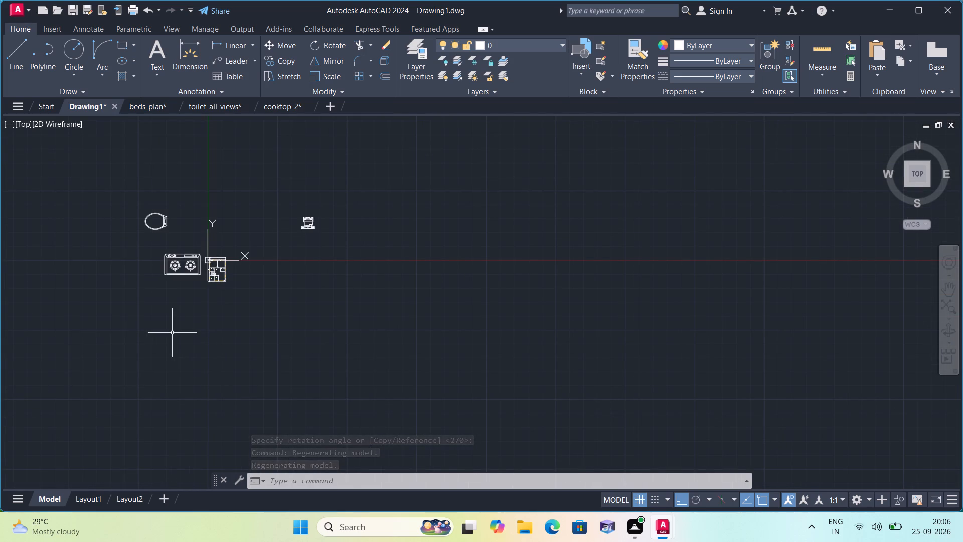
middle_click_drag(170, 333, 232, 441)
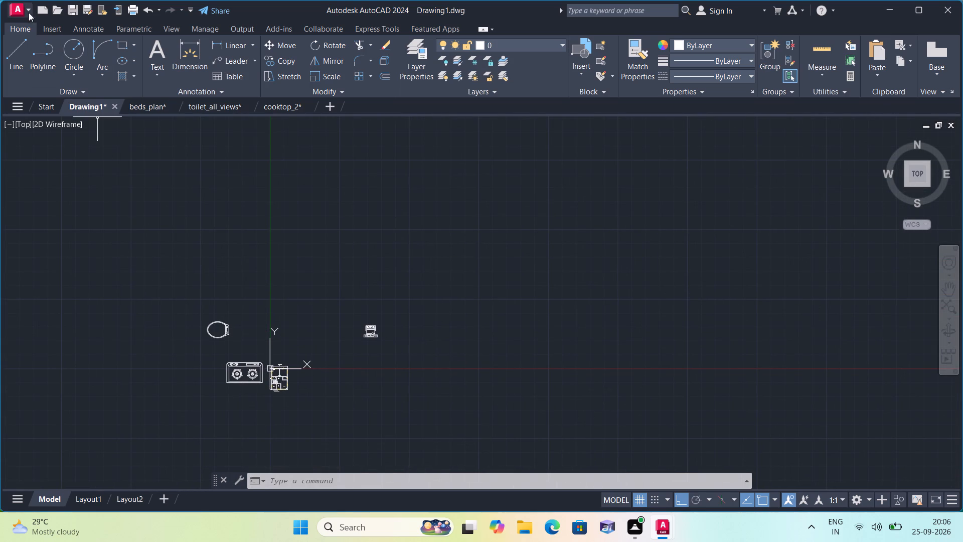
Open sinks_2.dwg and copy the compact single-bowl sink with drainboard at the east end of its row to the clipboard.
left_click(19, 7)
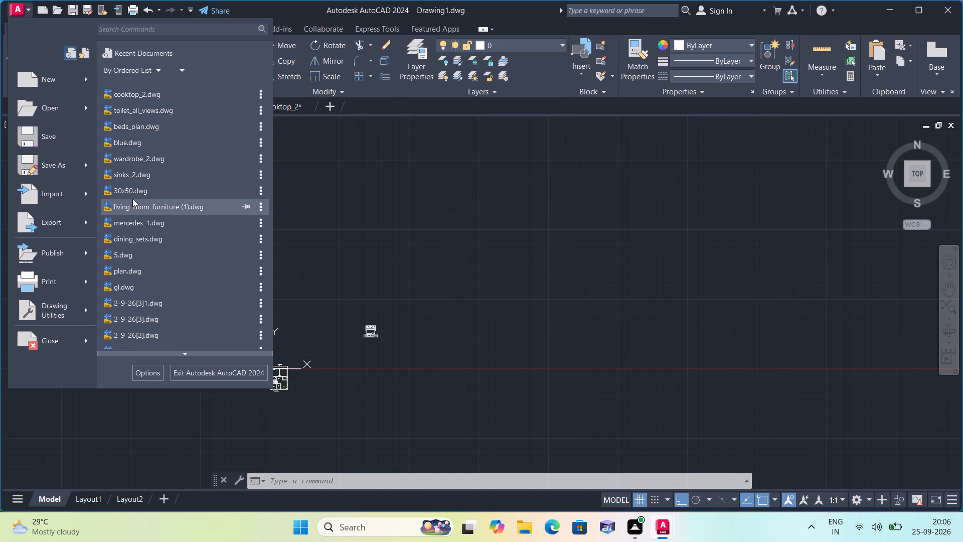
left_click(126, 170)
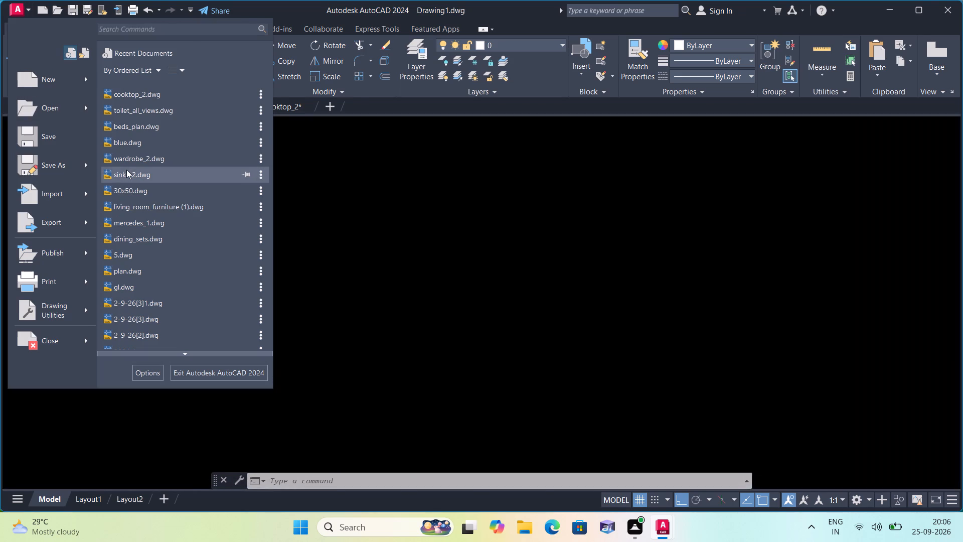
left_click(498, 343)
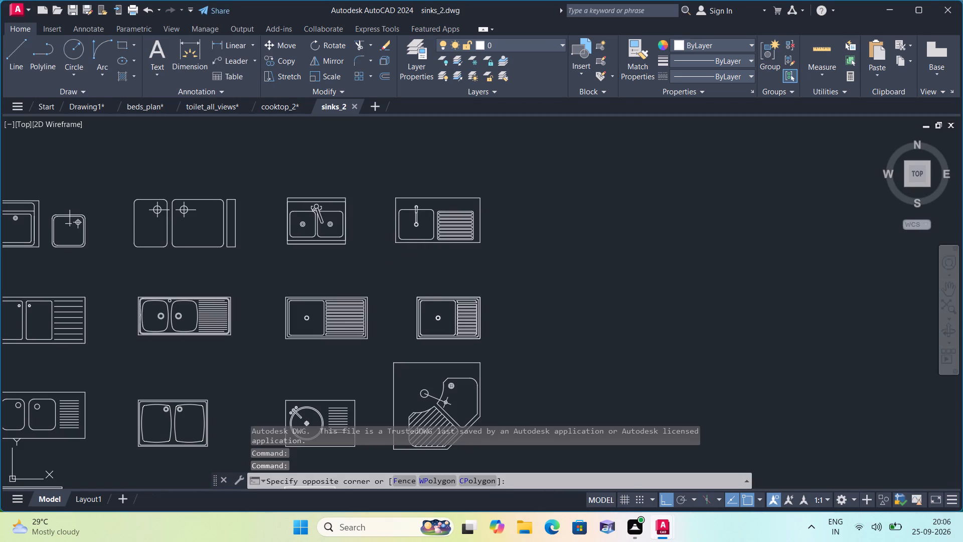
left_click(409, 284)
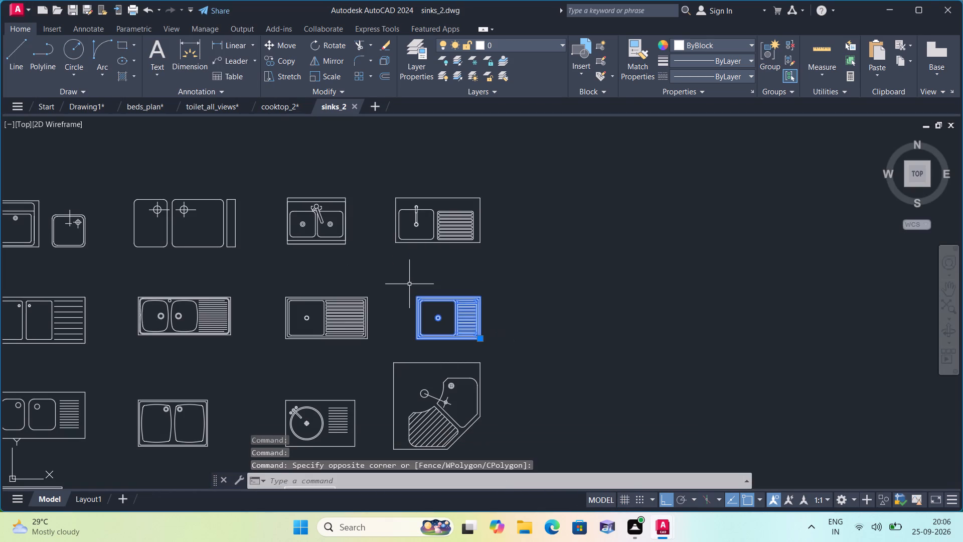
key("ctrl+c")
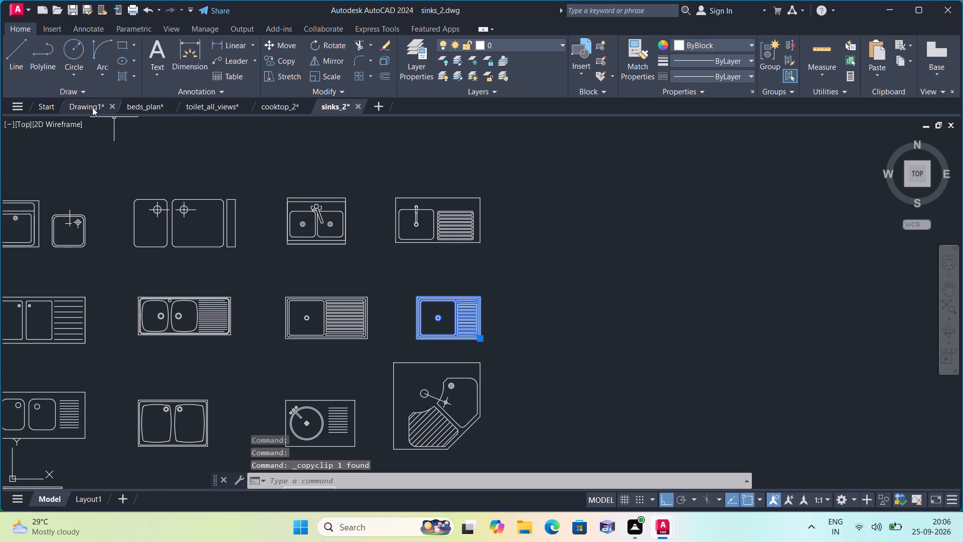
Switch back to Drawing1 and paste the copied sink in the empty area just north of the floor plan.
left_click(92, 107)
key("ctrl+v")
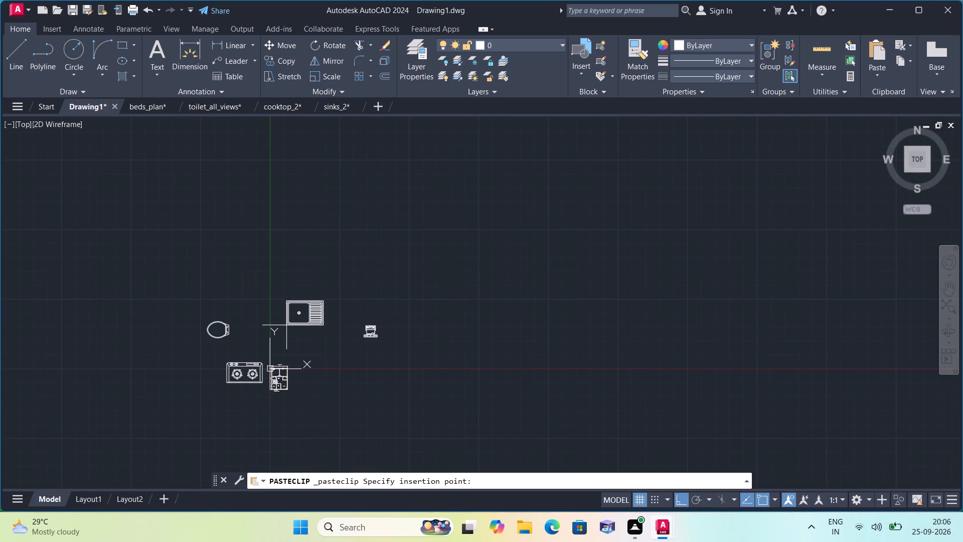
left_click(288, 321)
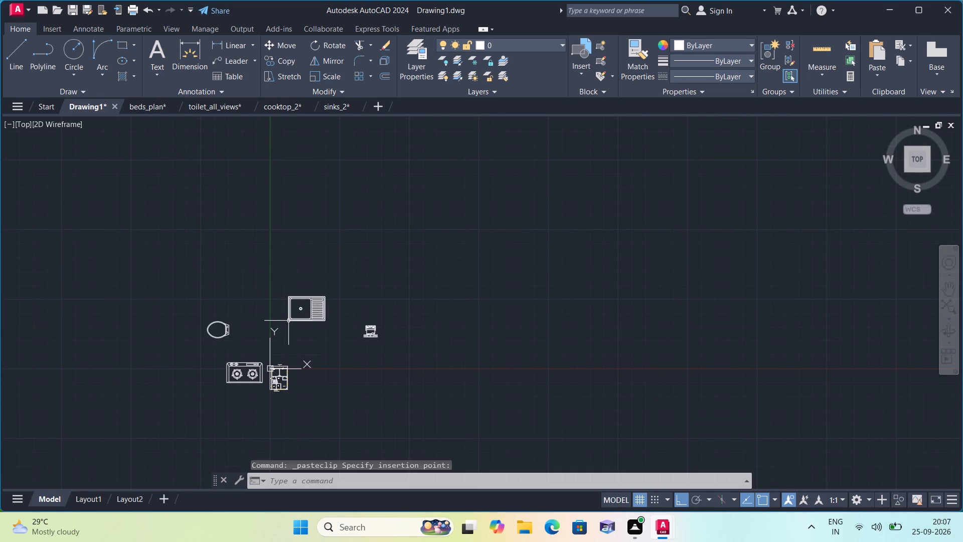
Open living_room_furniture (1).dwg and copy the complete L-shaped sectional sofa plus the standalone upright rounded rectangular table to the clipboard.
left_click(18, 9)
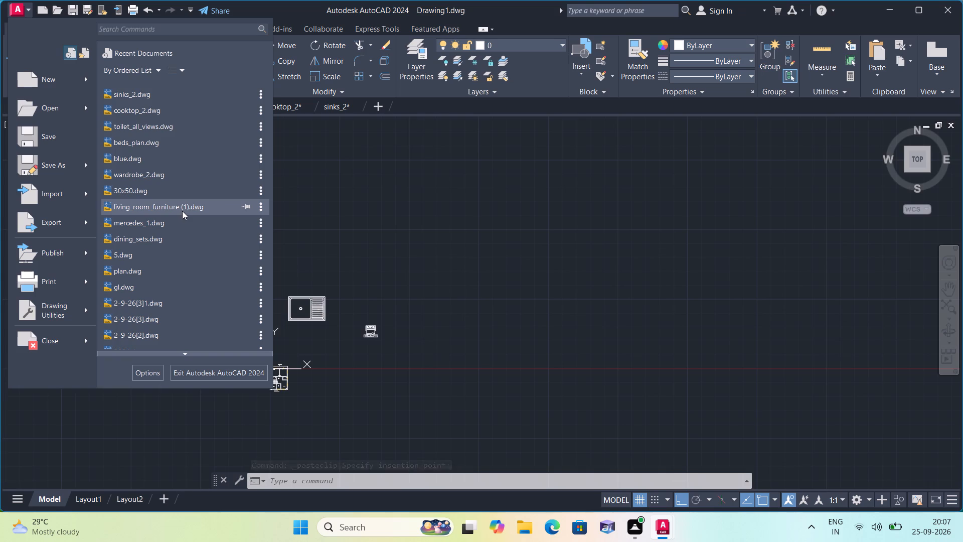
left_click(182, 211)
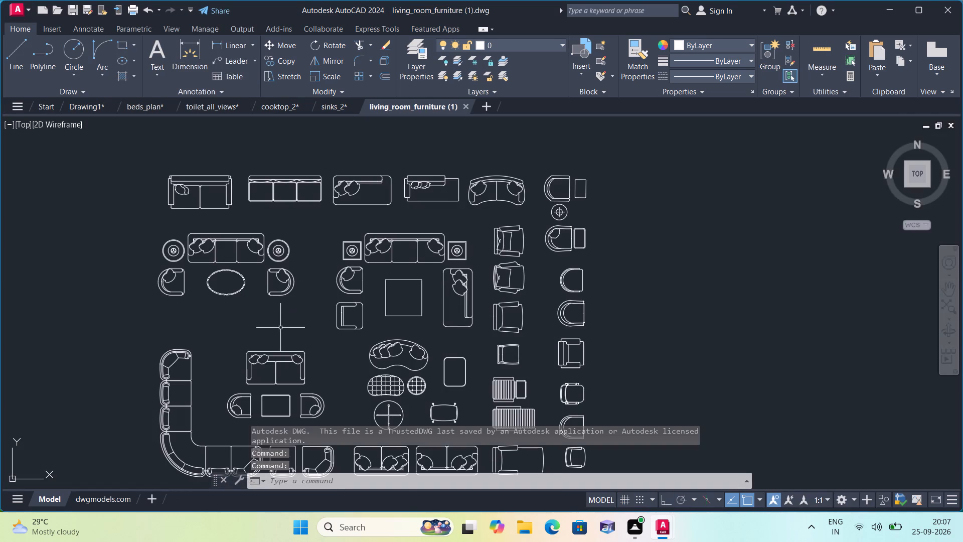
middle_click_drag(272, 324, 248, 240)
scroll(224, 390, "up", 1)
left_click(242, 406)
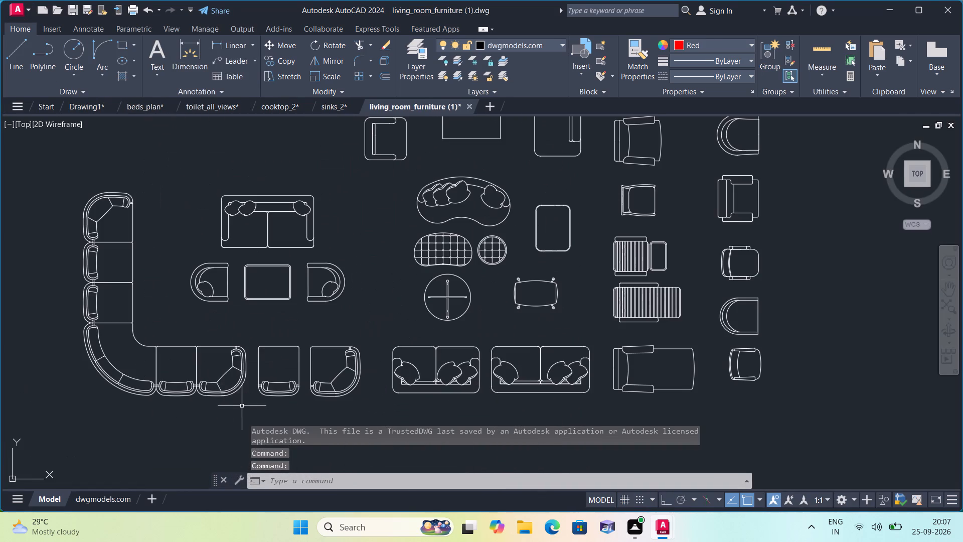
left_click(81, 311)
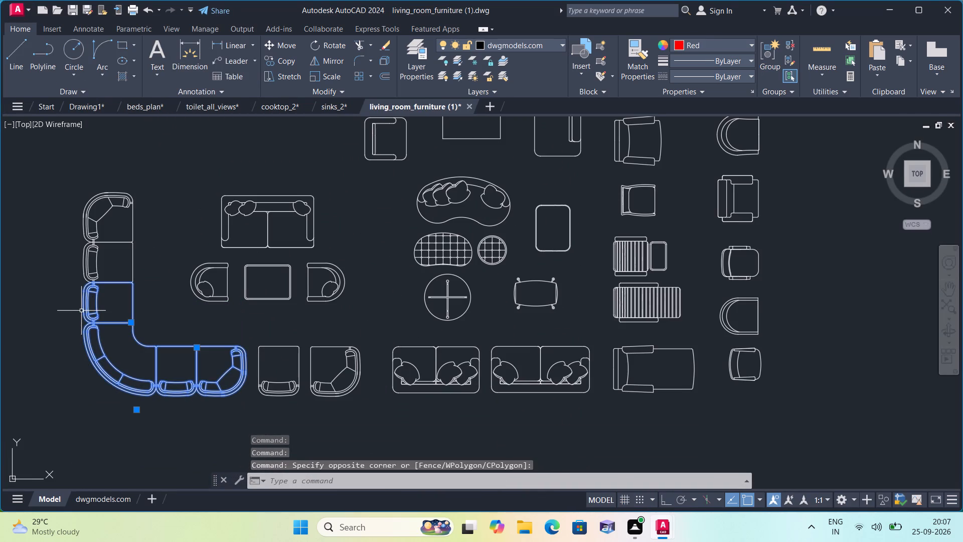
left_click(162, 330)
left_click(60, 186)
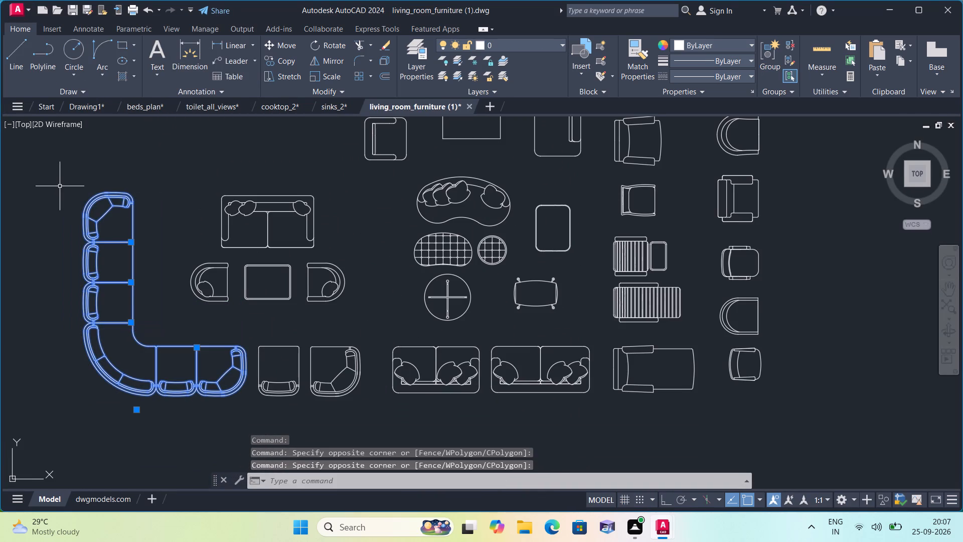
scroll(107, 214, "down", 1)
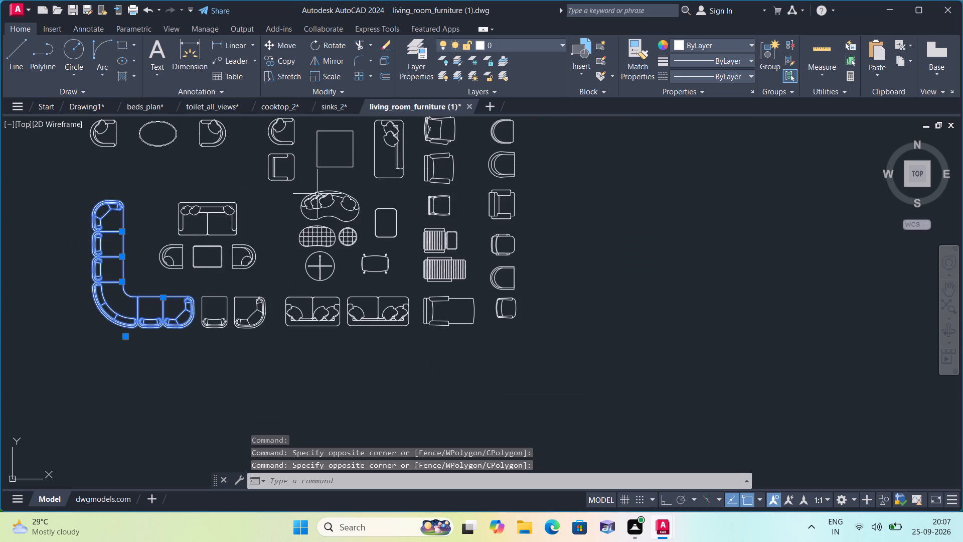
middle_click_drag(317, 194, 341, 277)
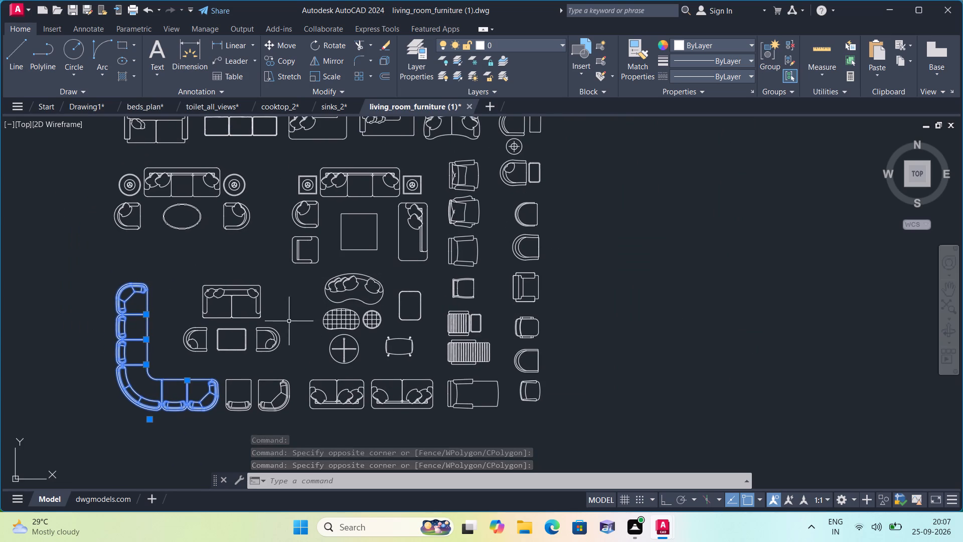
scroll(267, 346, "up", 1)
left_click(494, 321)
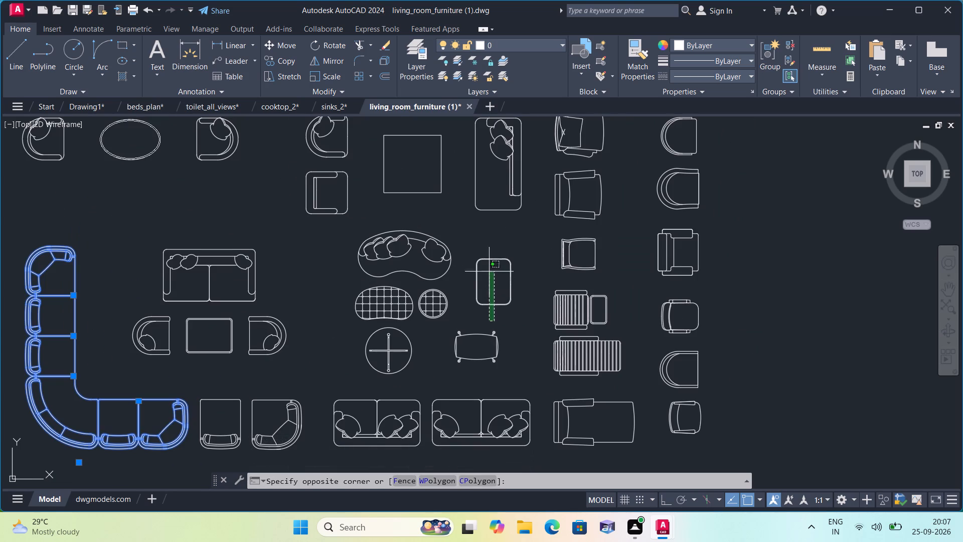
left_click(473, 249)
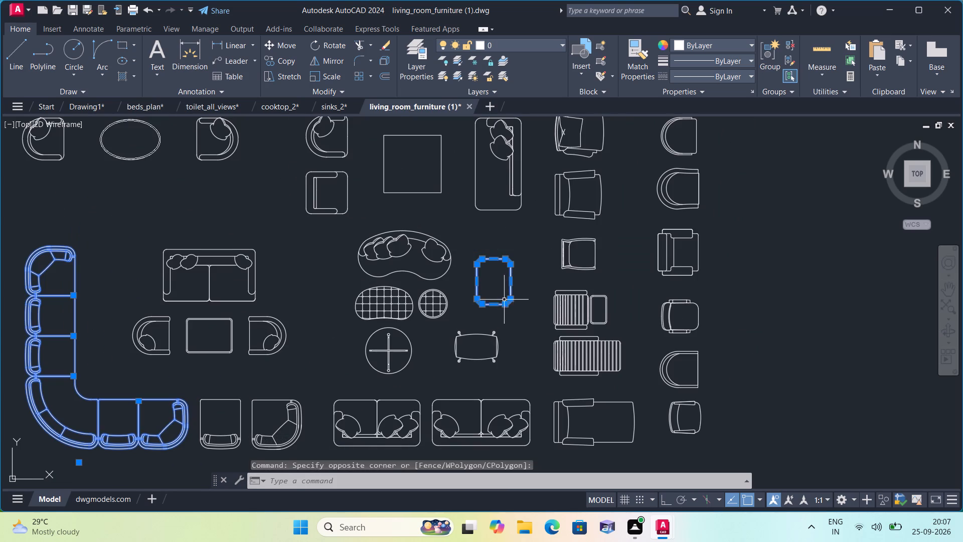
key("ctrl+c")
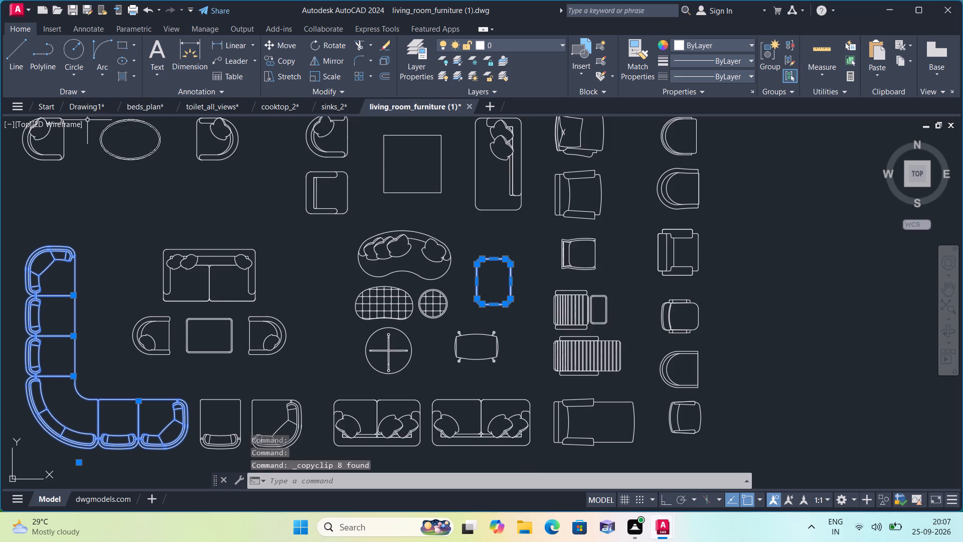
Switch back to Drawing1 and paste the copied sofa and table with the sofa just north of the sink.
left_click(82, 110)
key("ctrl+v")
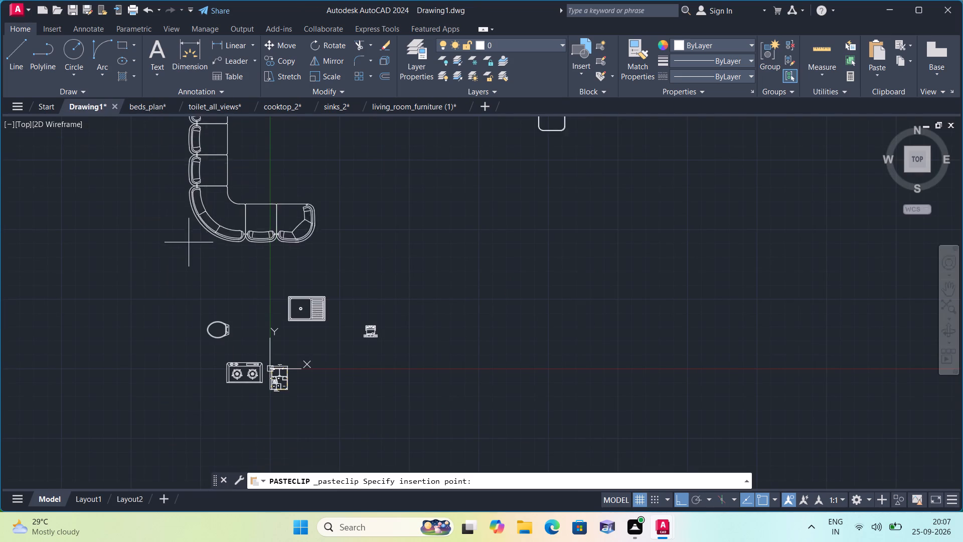
left_click(189, 275)
Move the pasted rounded table about 530' due west so it sits beside the sofa, inside its L.
left_click_drag(602, 245, 594, 230)
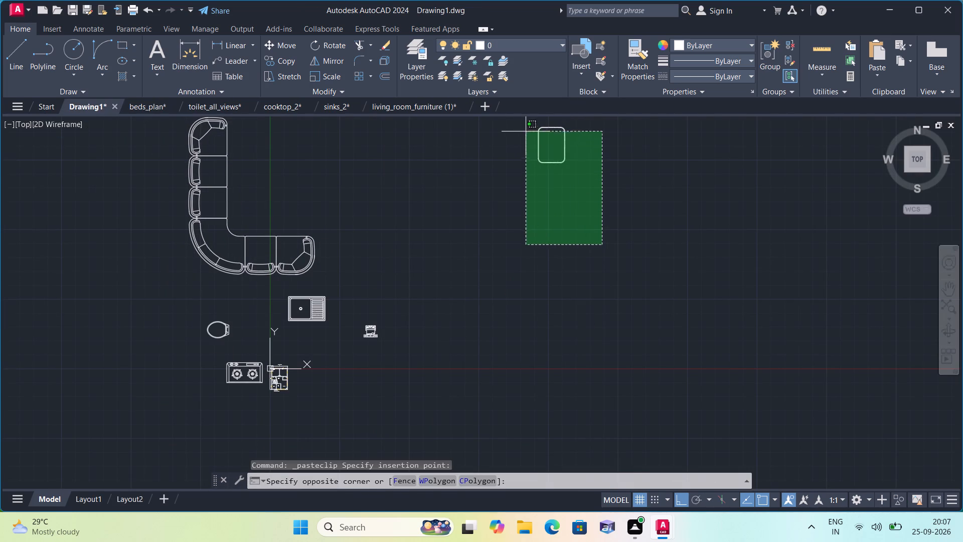
left_click(518, 124)
left_click(281, 42)
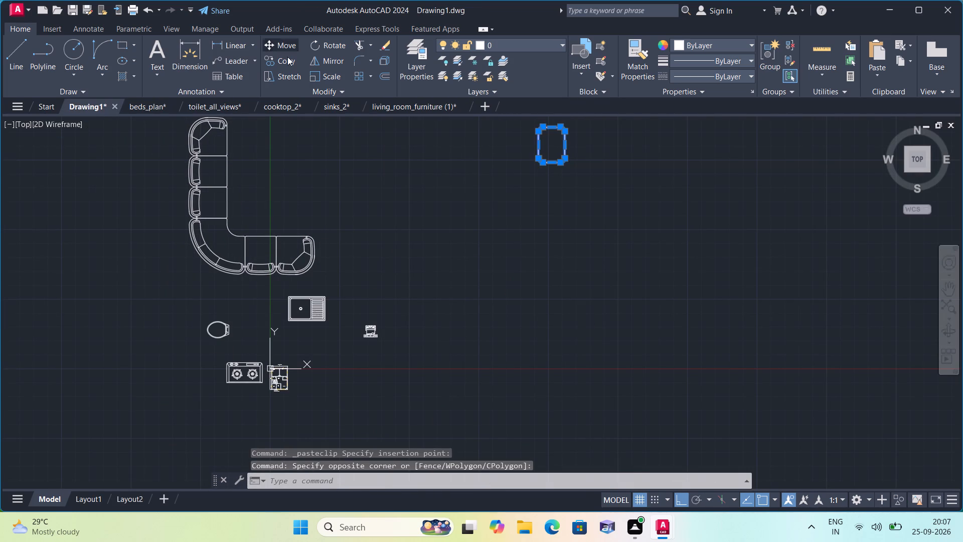
left_click(551, 144)
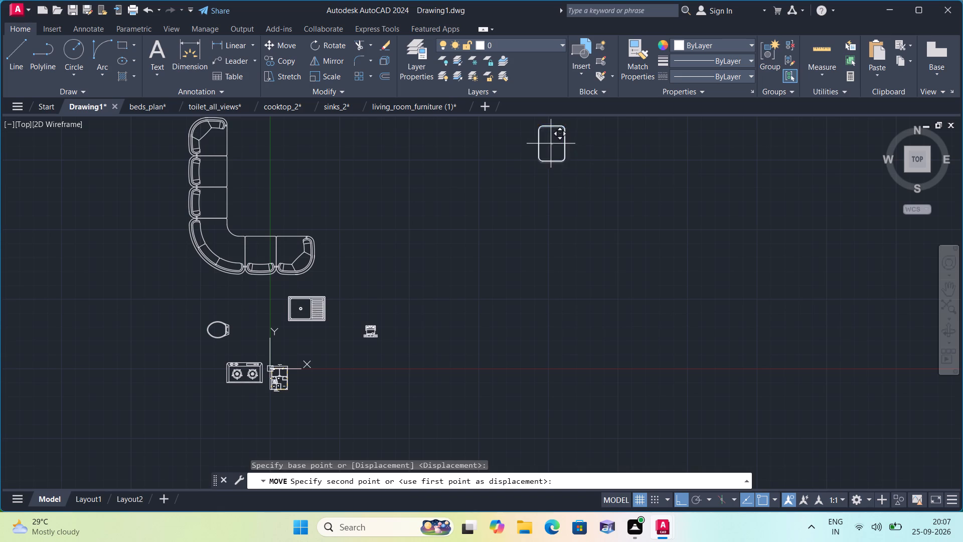
left_click(268, 179)
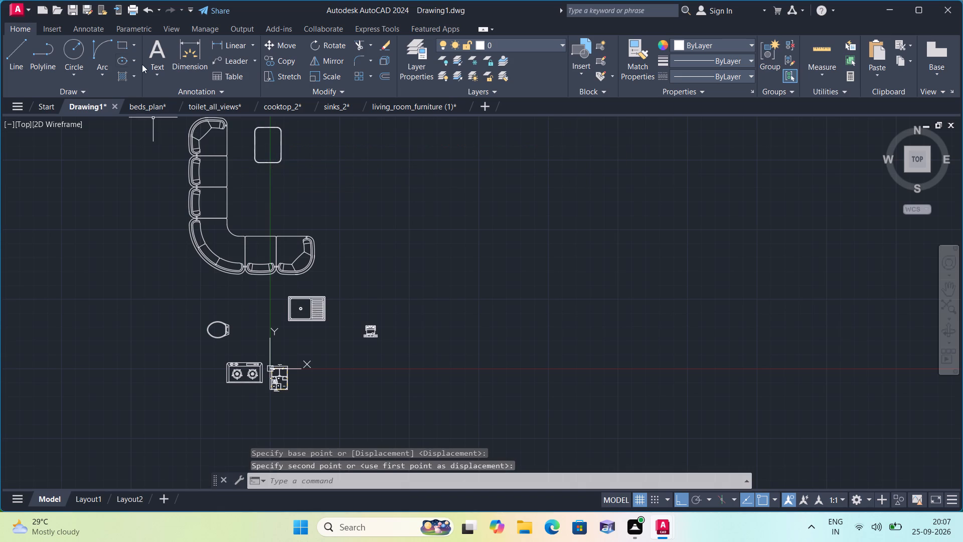
Rotate the whole L-shaped sofa and the rounded table together 180° about a base point inside the sofa's L.
scroll(156, 158, "down", 1)
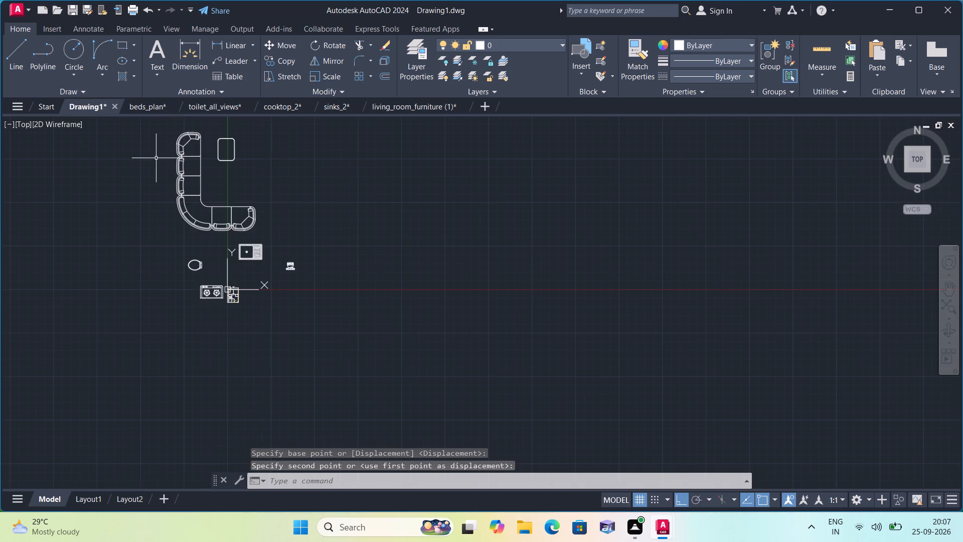
scroll(156, 159, "down", 1)
scroll(194, 176, "up", 2)
scroll(194, 176, "down", 3)
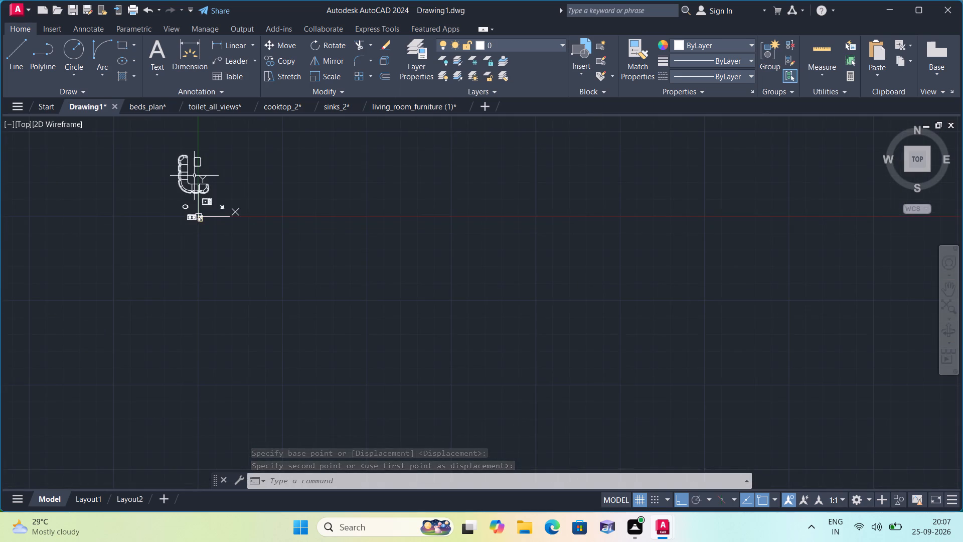
scroll(194, 176, "up", 4)
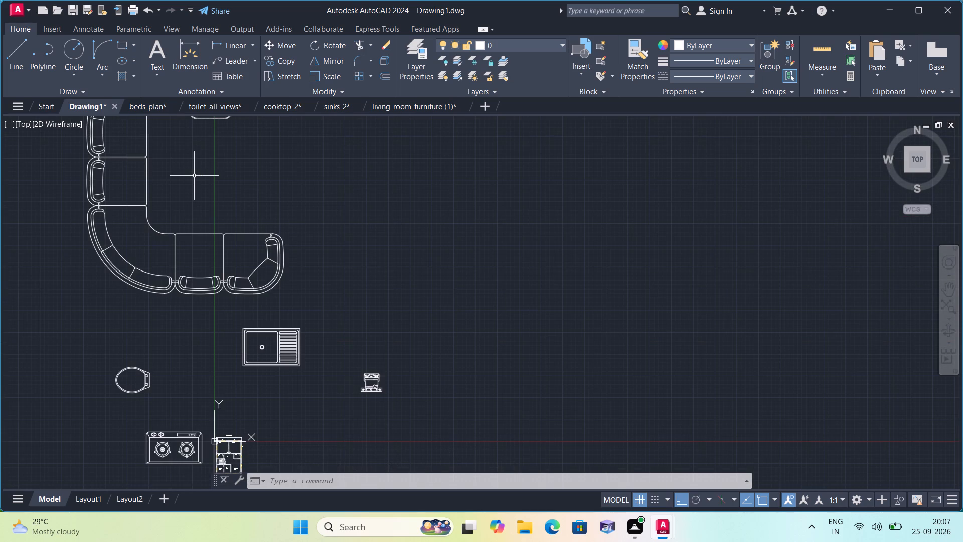
scroll(194, 176, "up", 2)
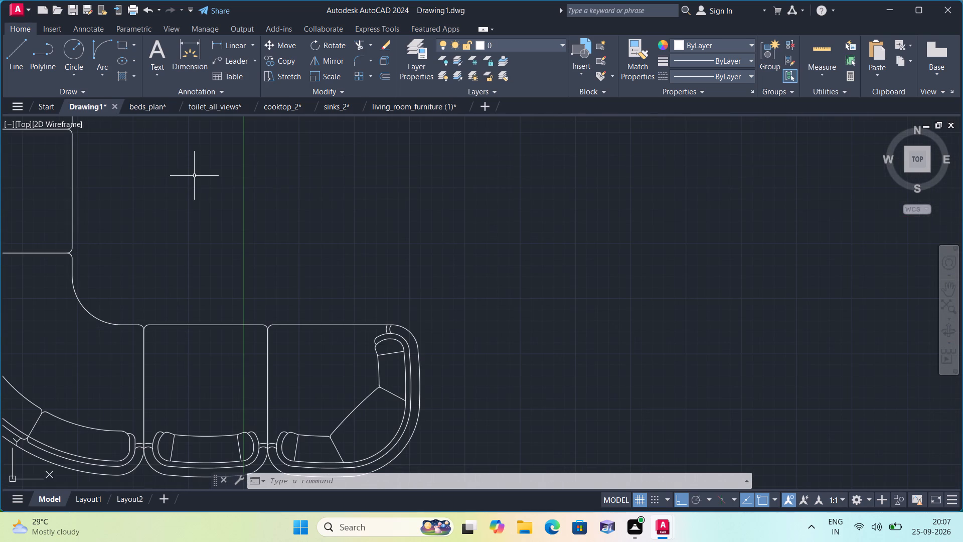
scroll(194, 176, "down", 2)
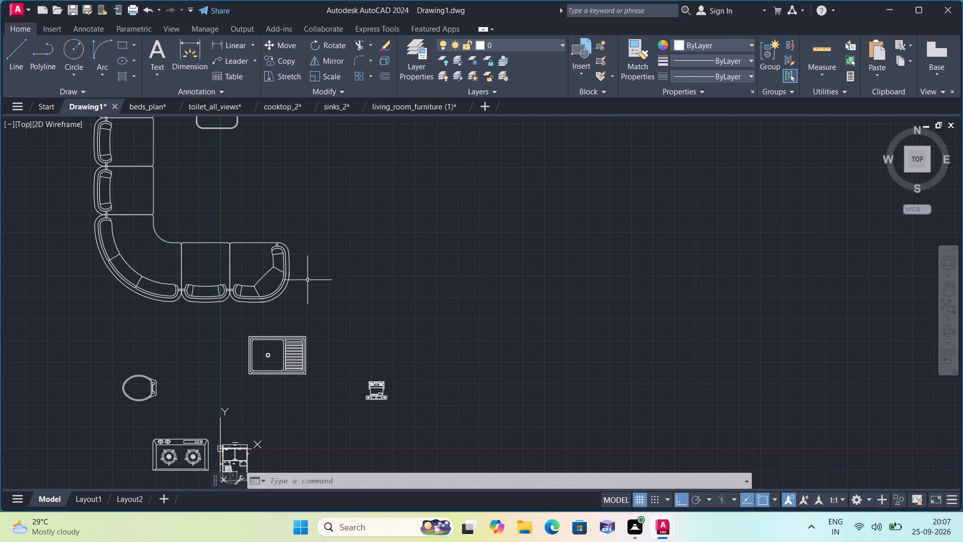
left_click(309, 298)
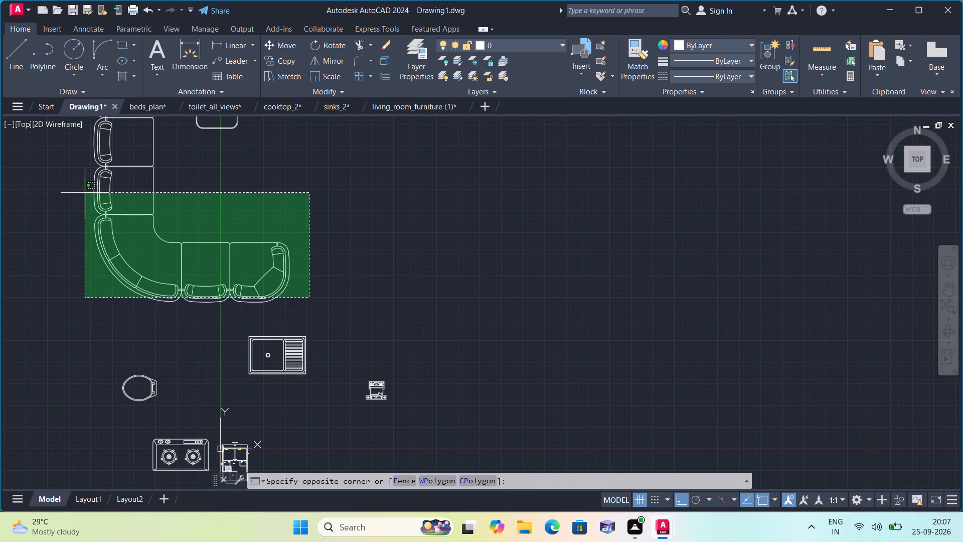
left_click(84, 193)
middle_click_drag(84, 193, 89, 265)
left_click(316, 301)
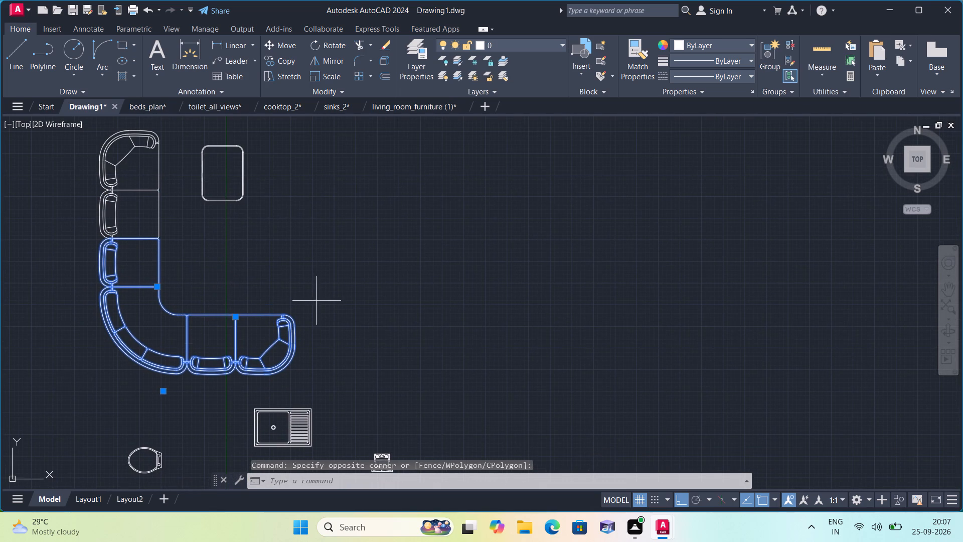
left_click(101, 130)
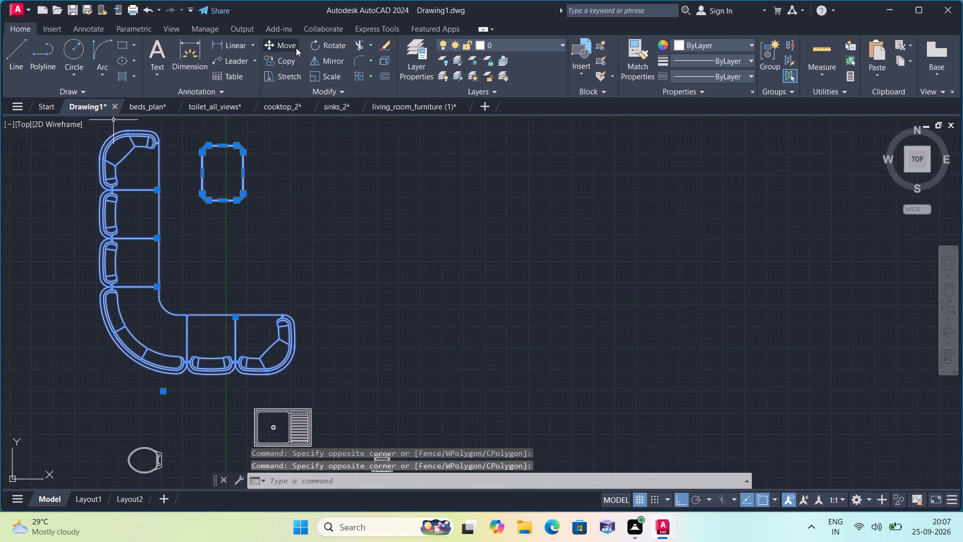
left_click(331, 47)
left_click(212, 285)
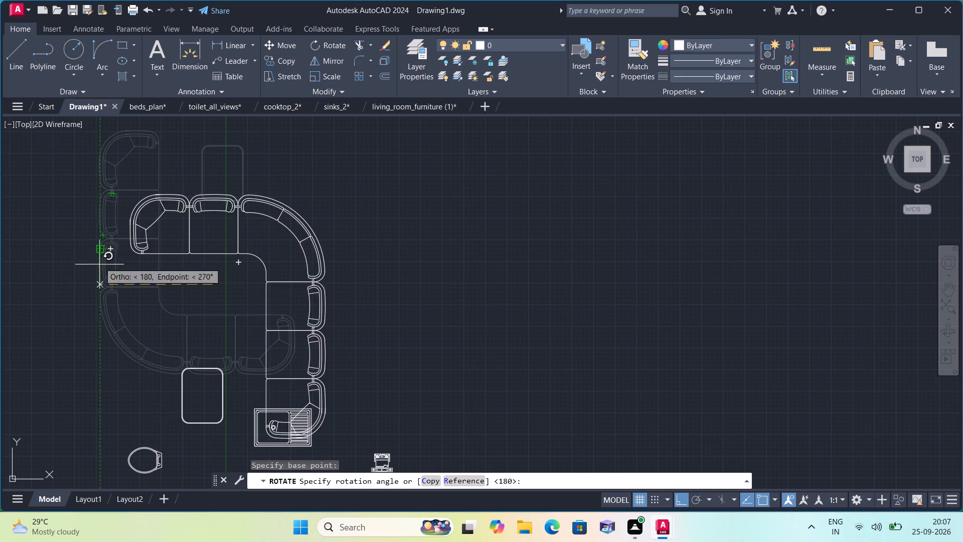
left_click(75, 290)
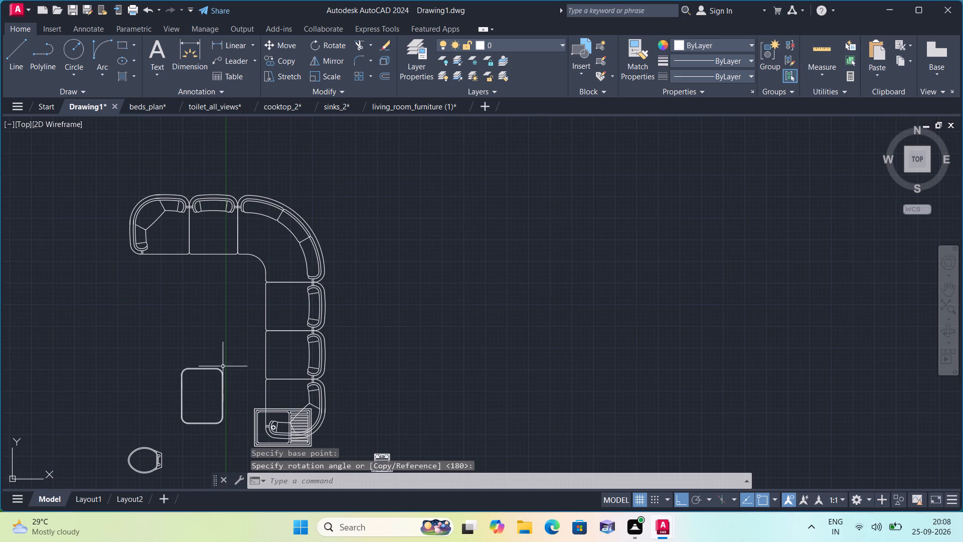
Open dining_sets.dwg and copy the eight-seat rectangular dining set with three chairs along each long side to the clipboard.
scroll(220, 359, "down", 1)
left_click(24, 12)
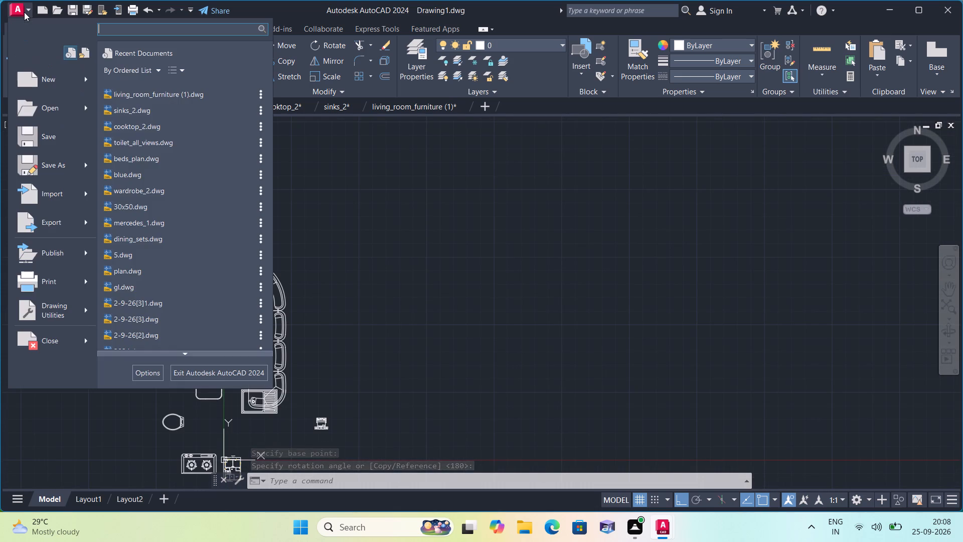
left_click(129, 234)
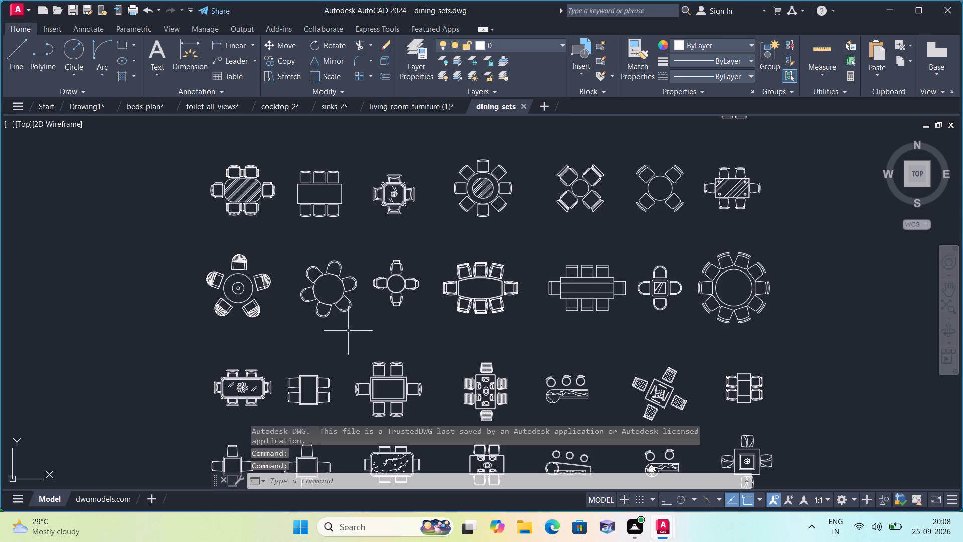
scroll(338, 323, "down", 1)
middle_click_drag(334, 316, 321, 287)
scroll(489, 296, "up", 2)
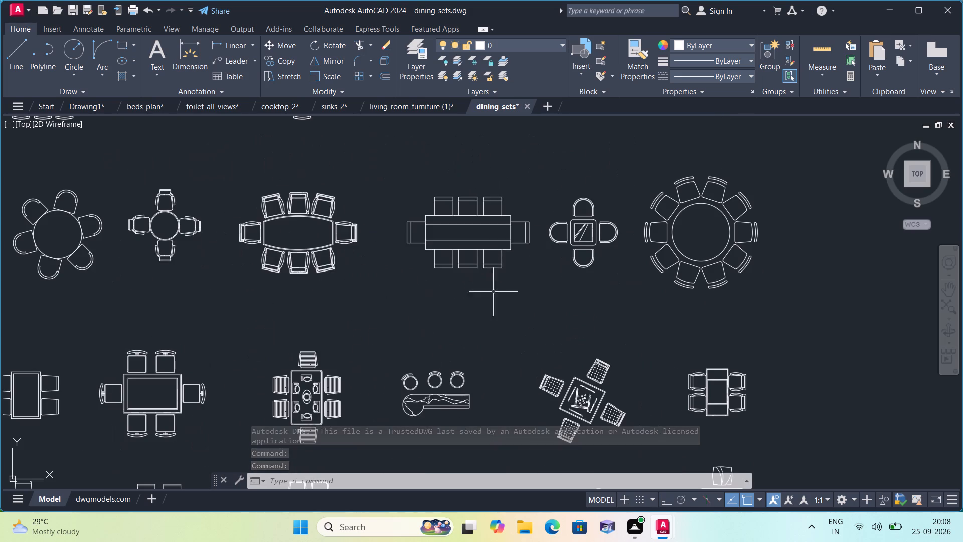
left_click_drag(519, 287, 517, 279)
left_click(415, 194)
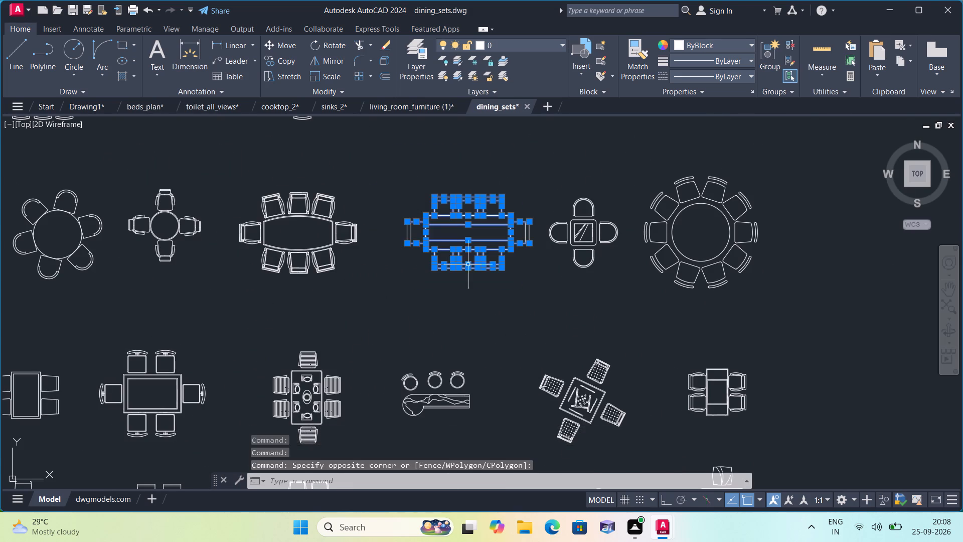
scroll(497, 276, "up", 2)
left_click(559, 277)
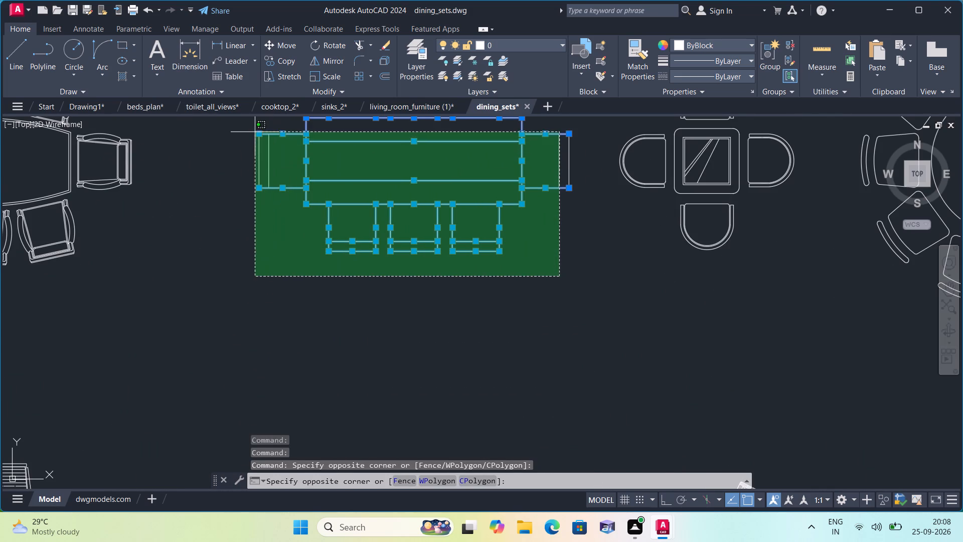
left_click(254, 131)
left_click(577, 252)
left_click(553, 150)
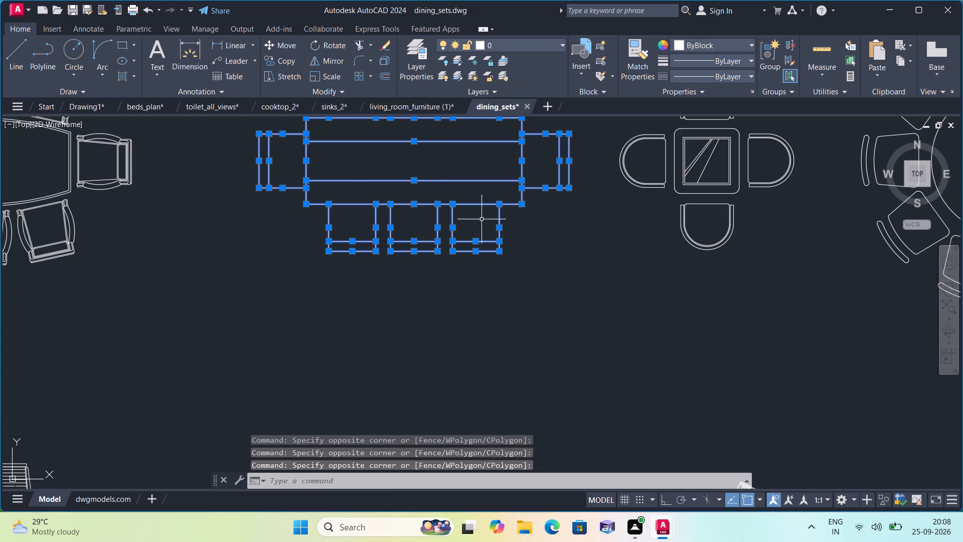
scroll(481, 219, "down", 2)
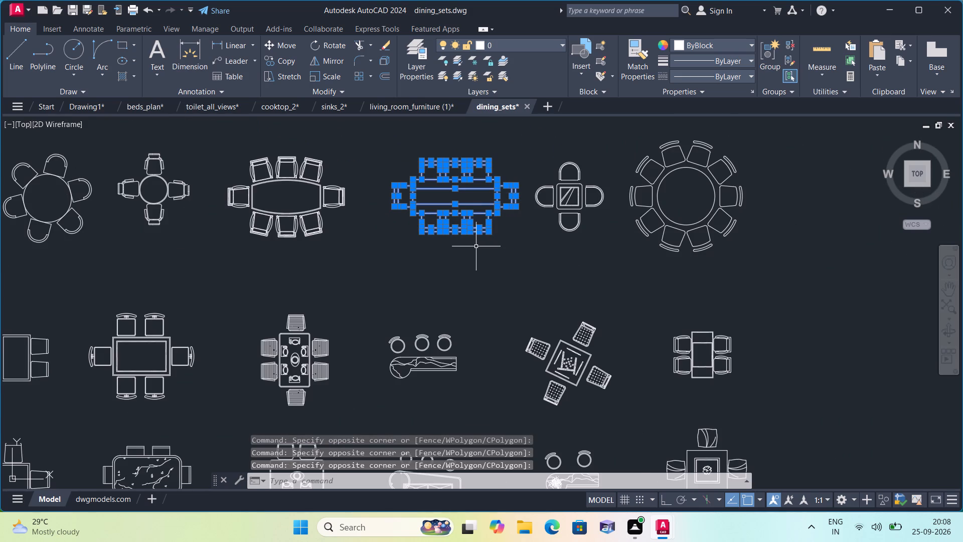
key("ctrl+c")
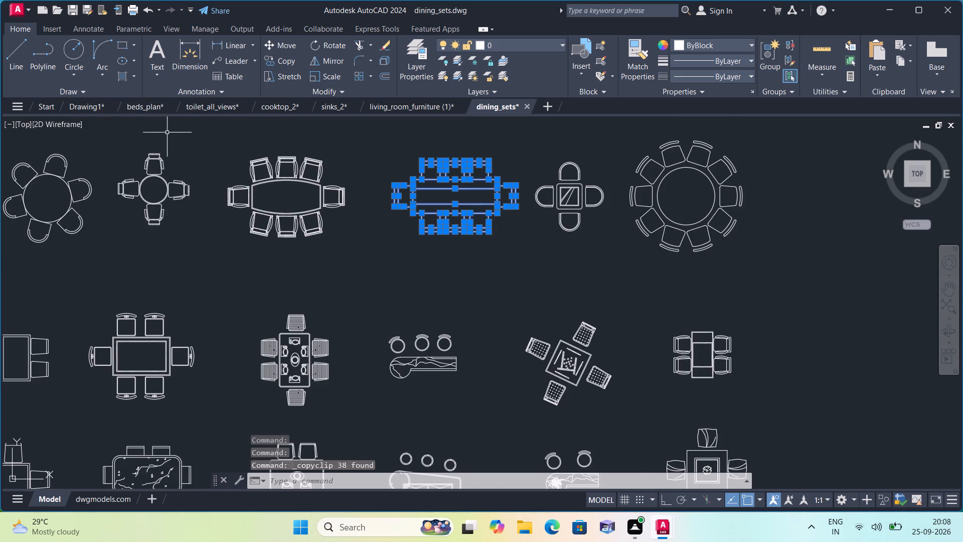
Switch back to Drawing1 and paste the copied eight-seat dining set in the empty area east of the L-shaped sofa.
left_click(87, 104)
key("ctrl+v")
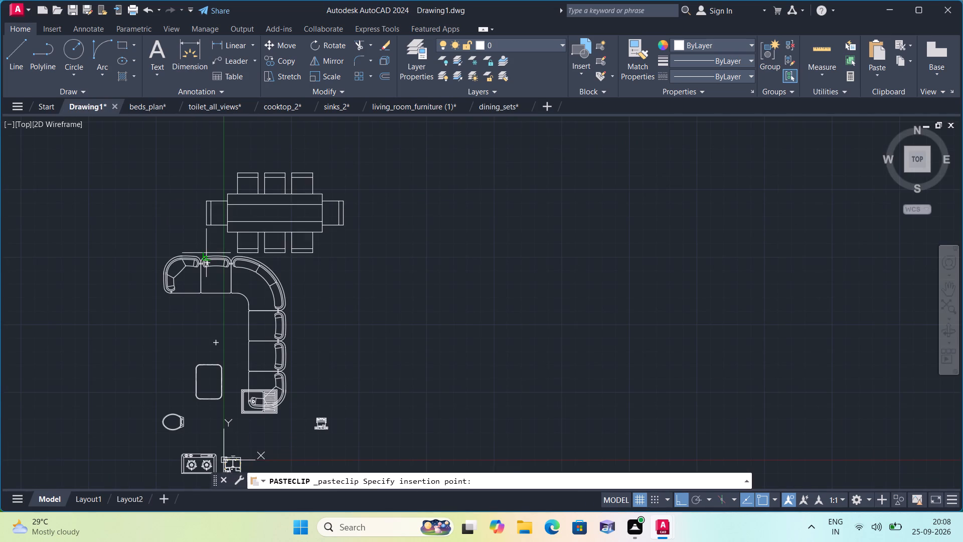
scroll(206, 252, "down", 1)
left_click(370, 302)
Rotate the pasted dining set 90° about a base point on its table so the table runs north-south.
left_click(468, 343)
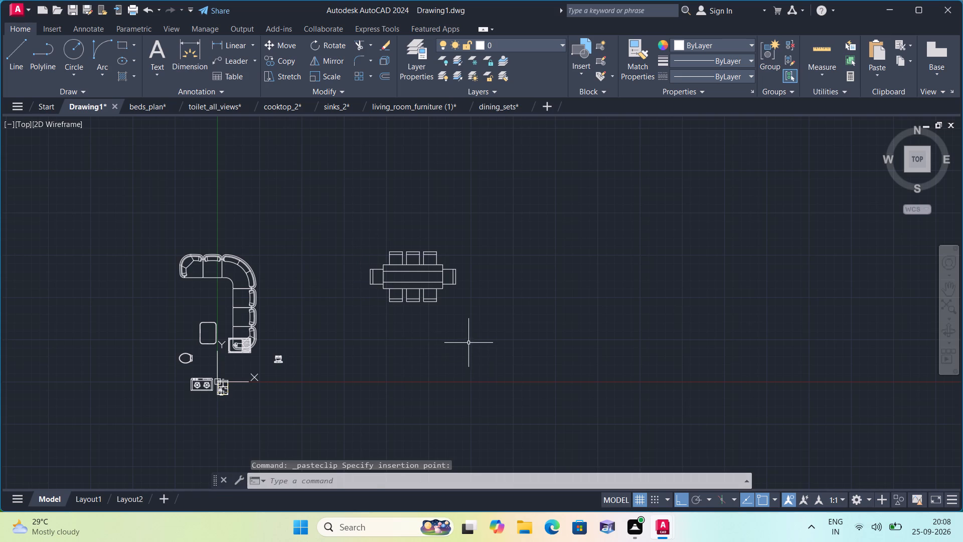
left_click(334, 210)
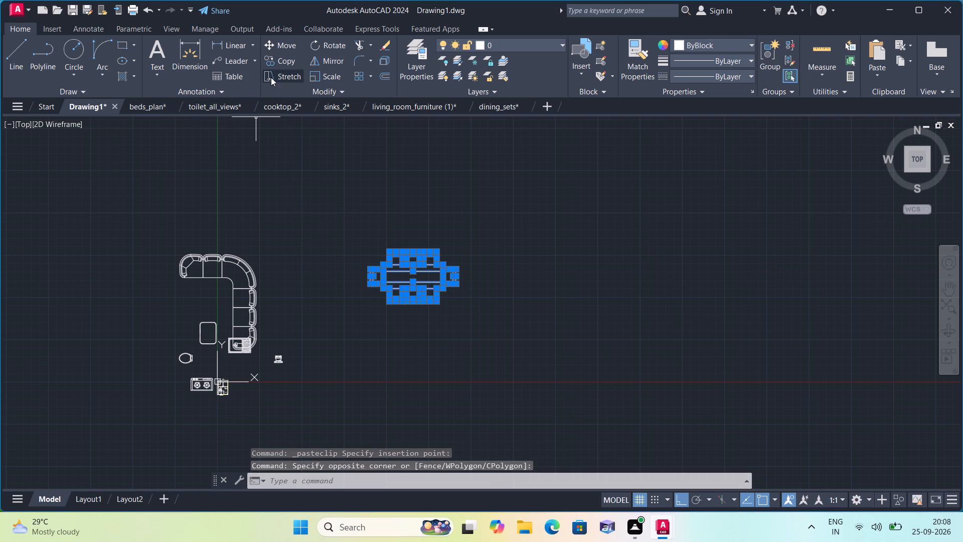
left_click(343, 45)
left_click(409, 273)
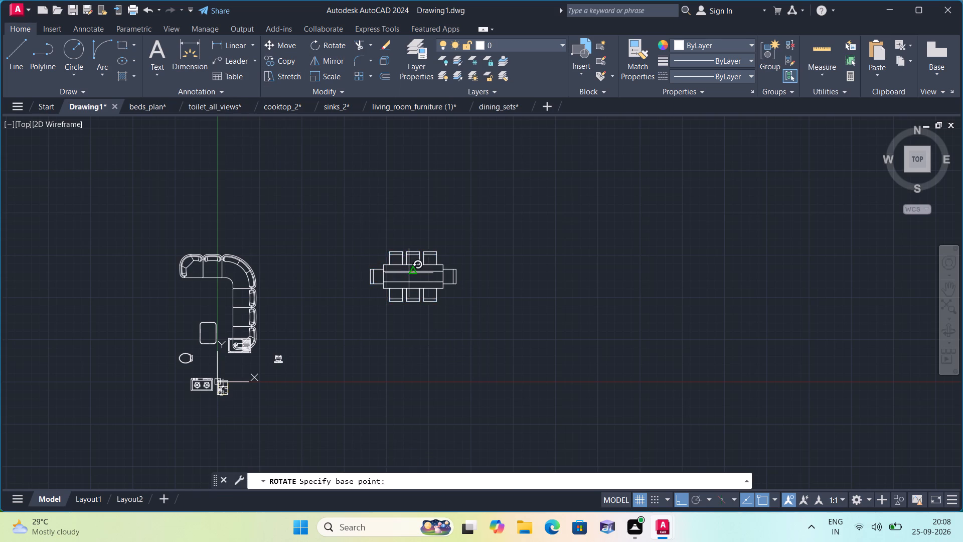
left_click(405, 203)
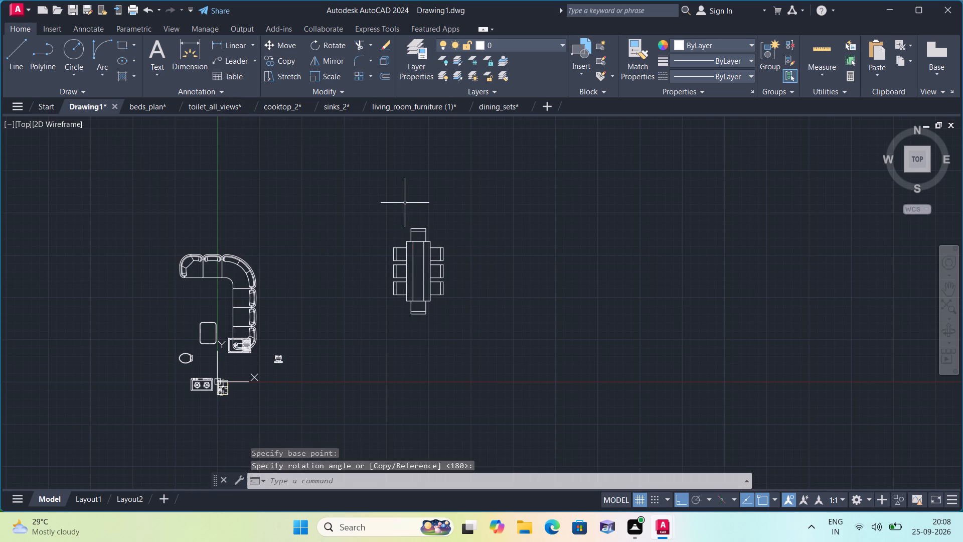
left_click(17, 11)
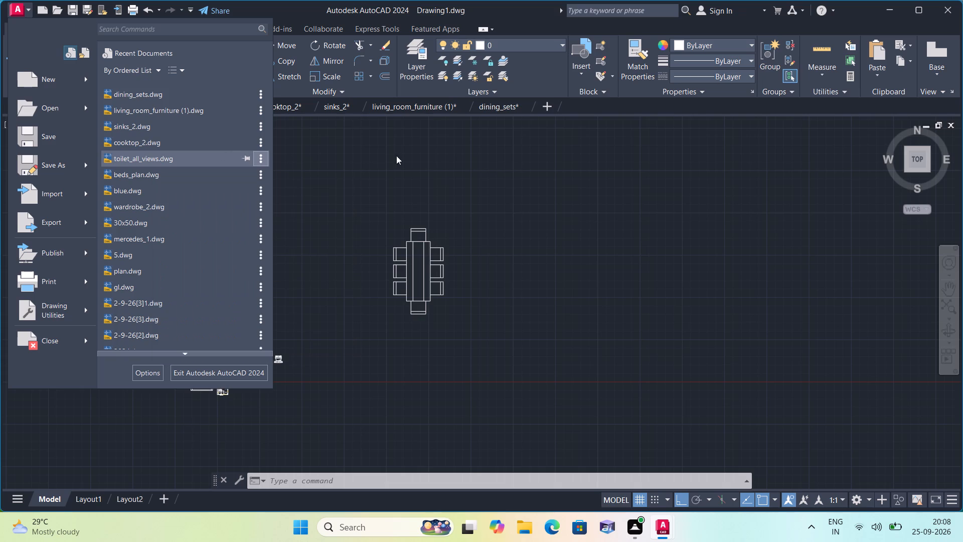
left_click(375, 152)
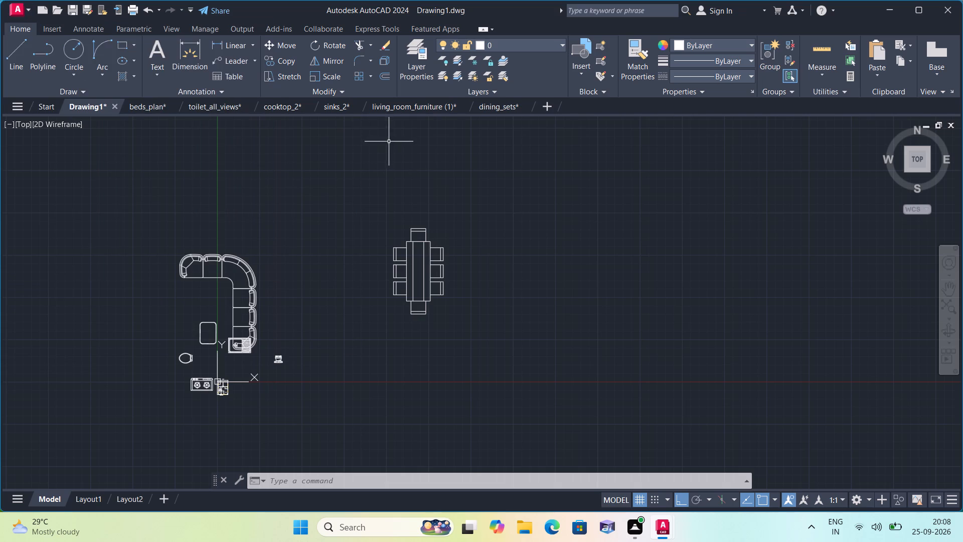
In living_room_furniture (1).dwg, copy the straight three-seat sofa without pillows from the top row to the clipboard.
left_click(398, 107)
scroll(309, 251, "down", 1)
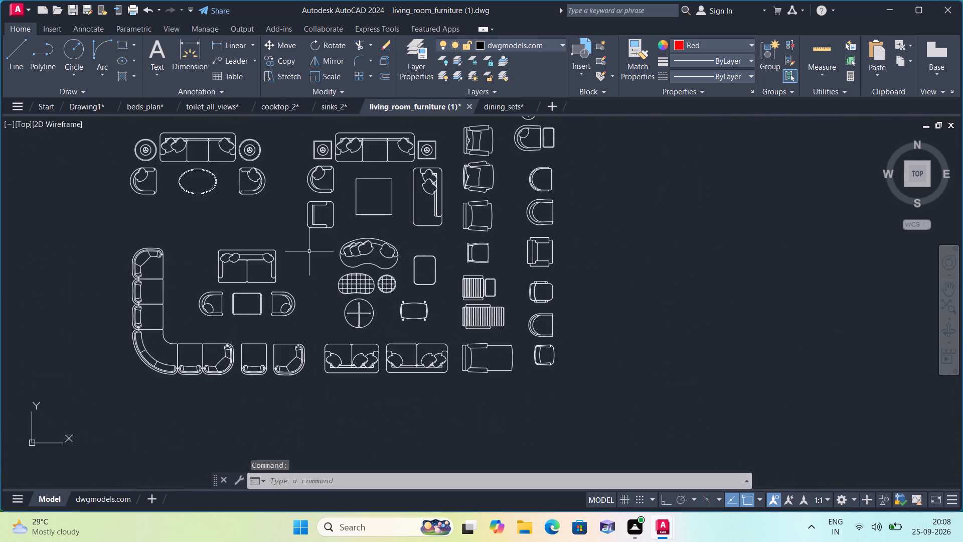
middle_click_drag(308, 270, 333, 354)
middle_click_drag(292, 220, 294, 229)
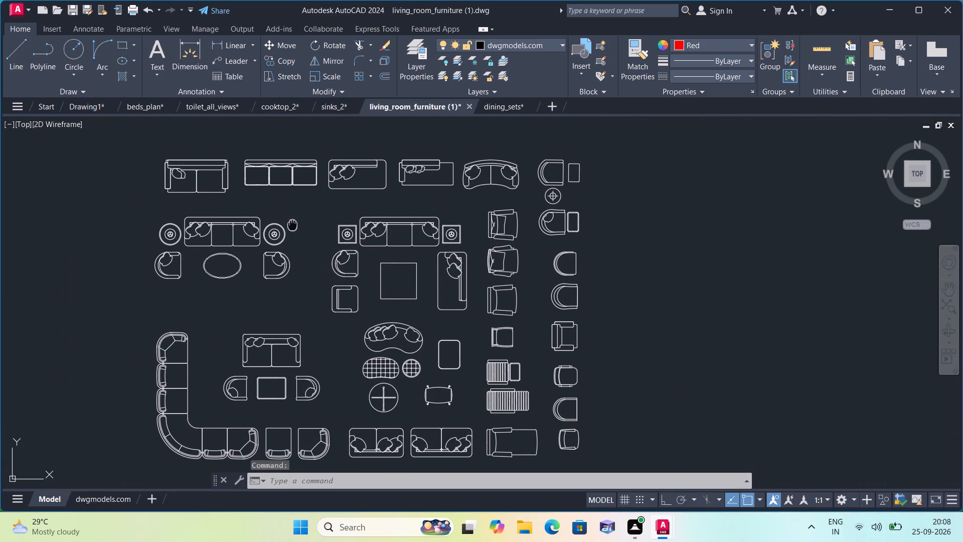
middle_click_drag(294, 229, 307, 279)
scroll(327, 257, "up", 2)
left_click(342, 249)
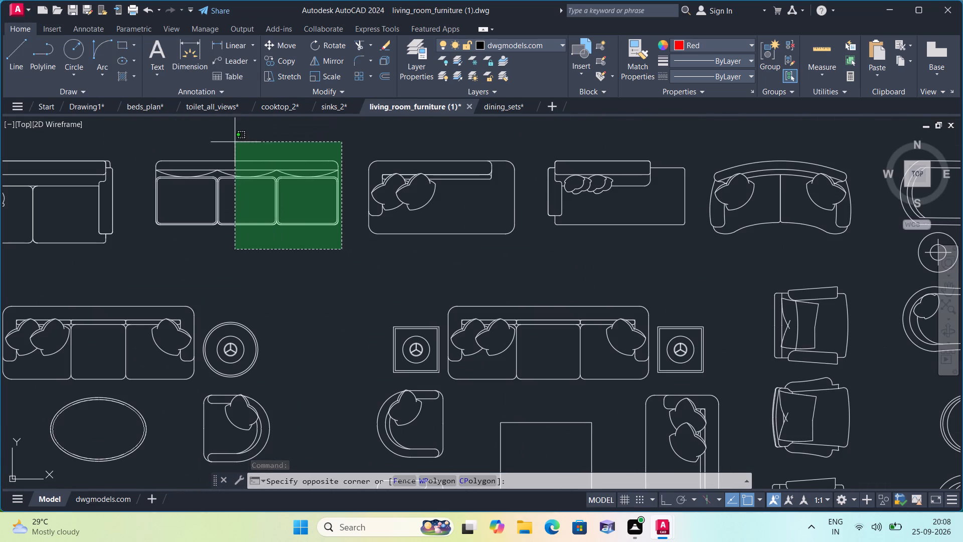
left_click(153, 144)
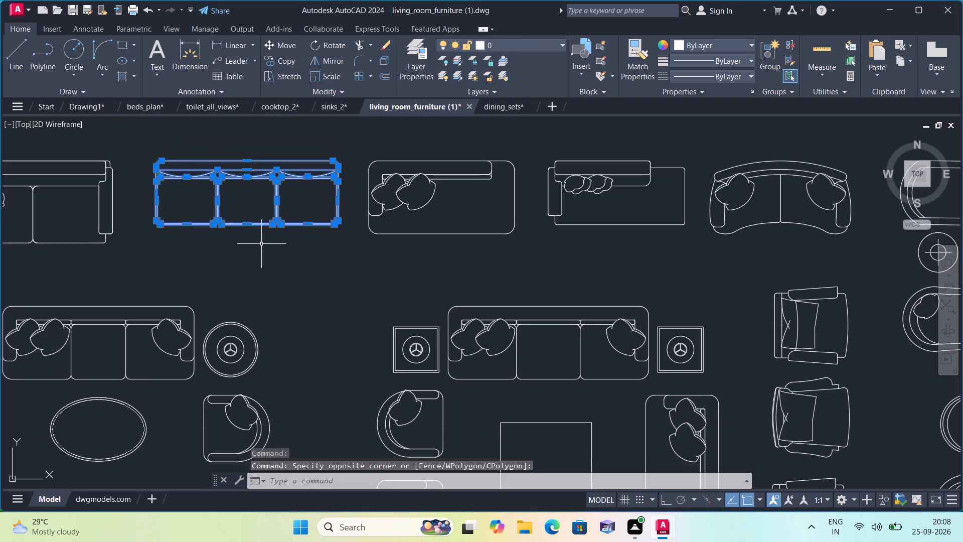
key("ctrl+c")
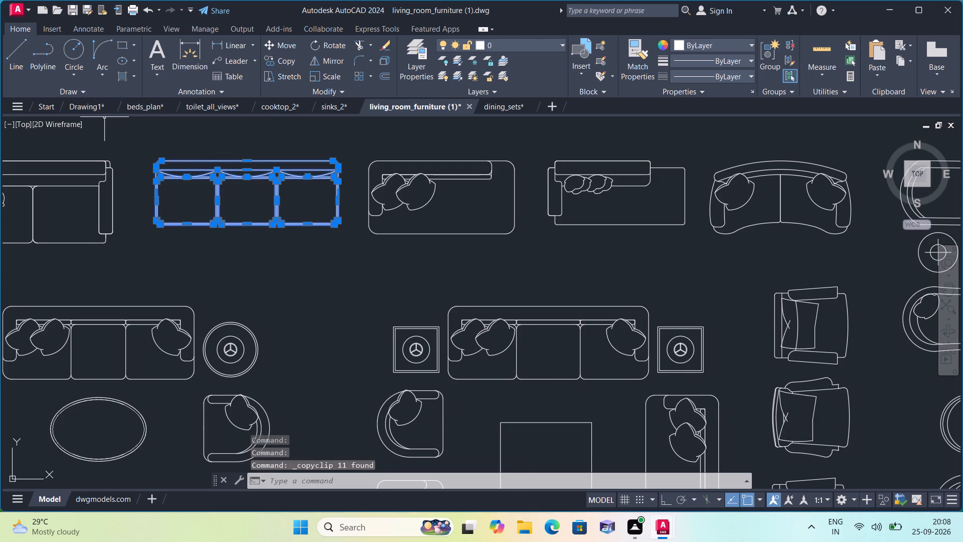
Return to Drawing1 and paste the three-seat sofa just north of the L-shaped sofa.
left_click(89, 107)
key("ctrl+v")
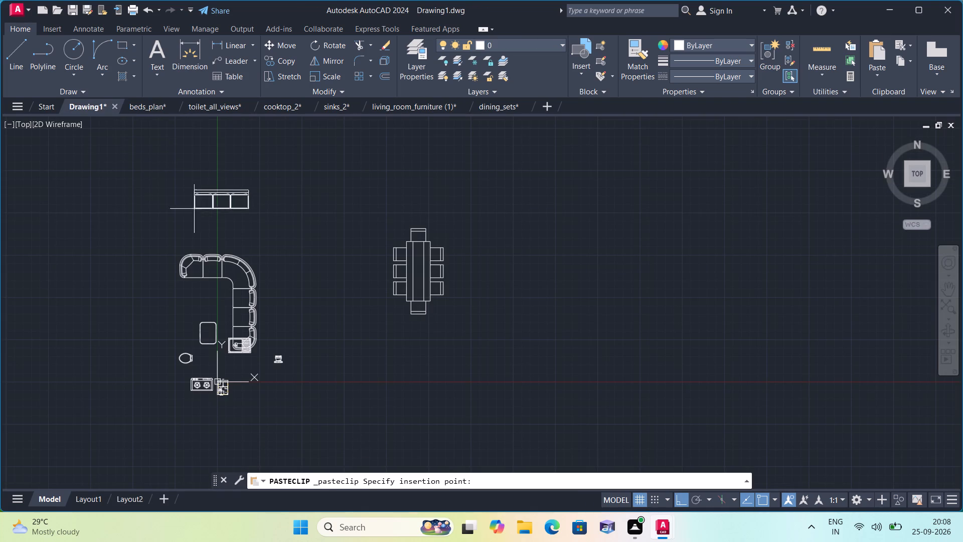
left_click(242, 225)
Rotate the three-seat sofa a quarter turn clockwise about a point on its backrest so its back faces east.
left_click_drag(317, 252, 303, 233)
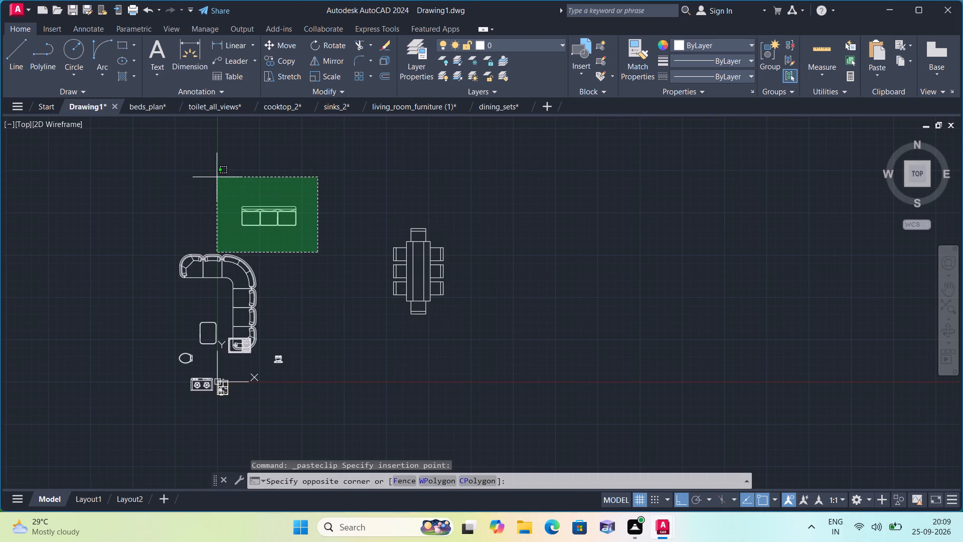
left_click(217, 177)
left_click(322, 48)
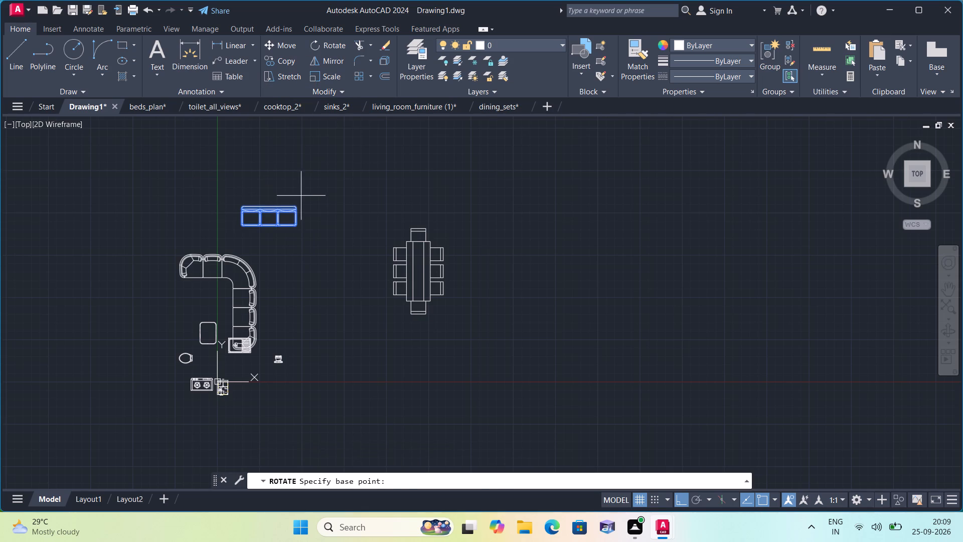
left_click(287, 208)
left_click(298, 254)
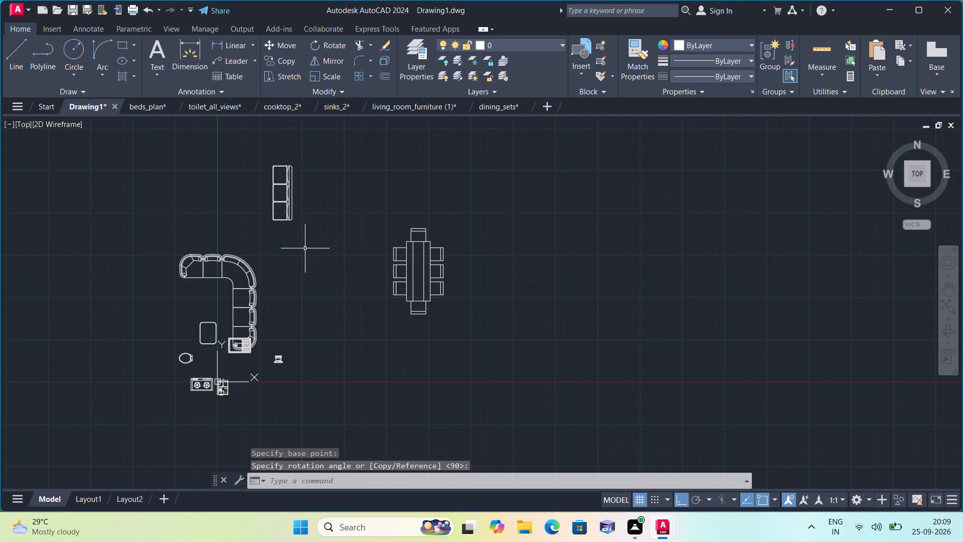
Mirror the three-seat sofa across a north-south line just east of it, keeping the source sofa.
left_click(309, 244)
left_click(261, 155)
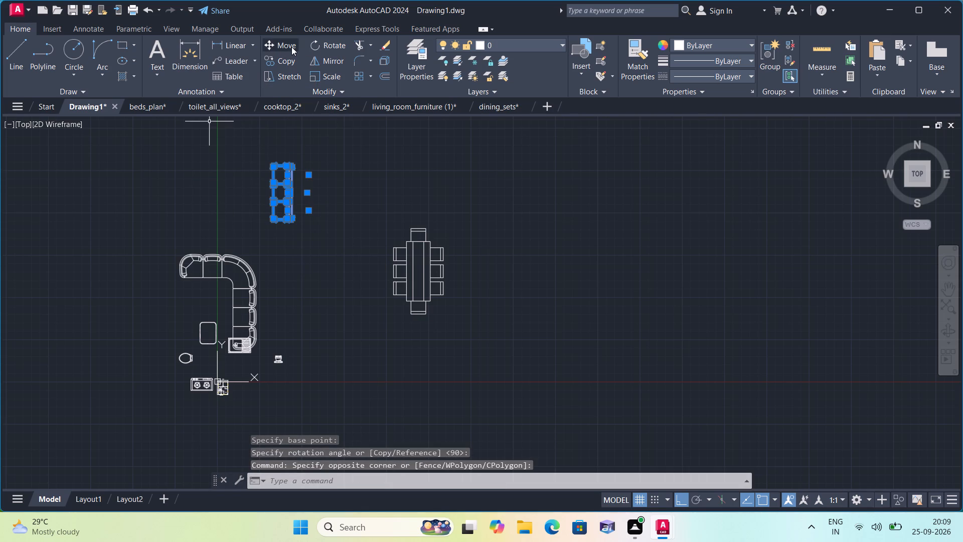
left_click(324, 62)
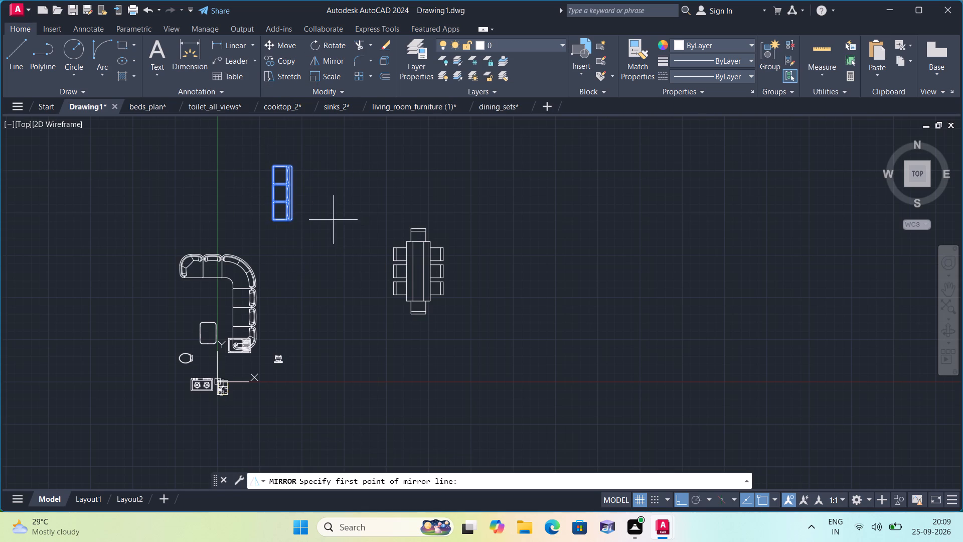
left_click(333, 219)
left_click(330, 163)
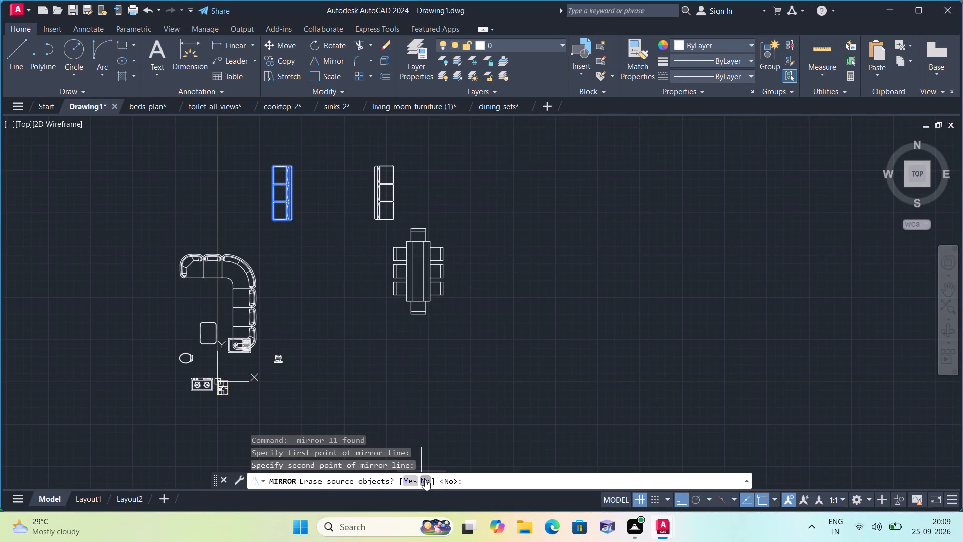
left_click(423, 482)
left_click(680, 500)
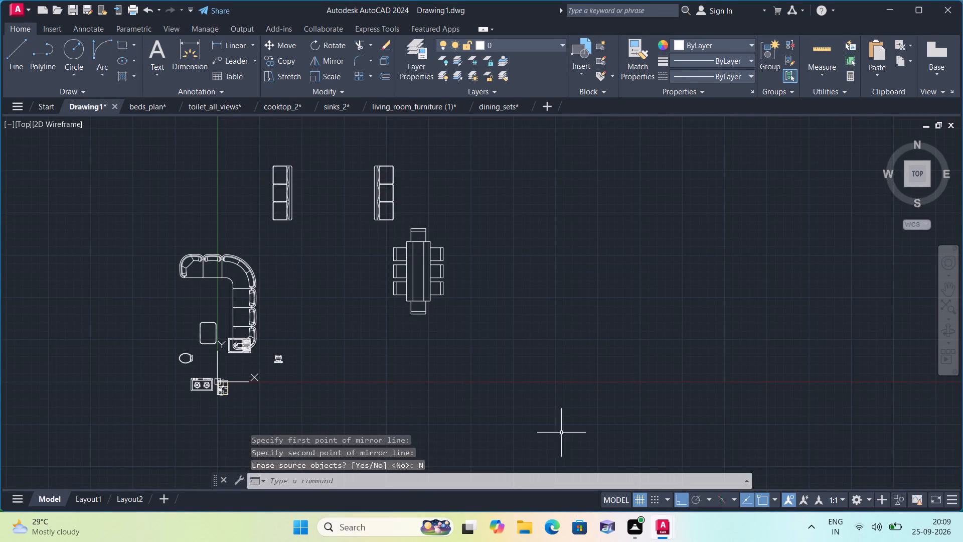
Move the bed block with Ortho off from its place southeast of the sink to just east of the floor plan.
scroll(305, 397, "down", 2)
middle_click_drag(272, 411, 347, 358)
scroll(330, 372, "up", 2)
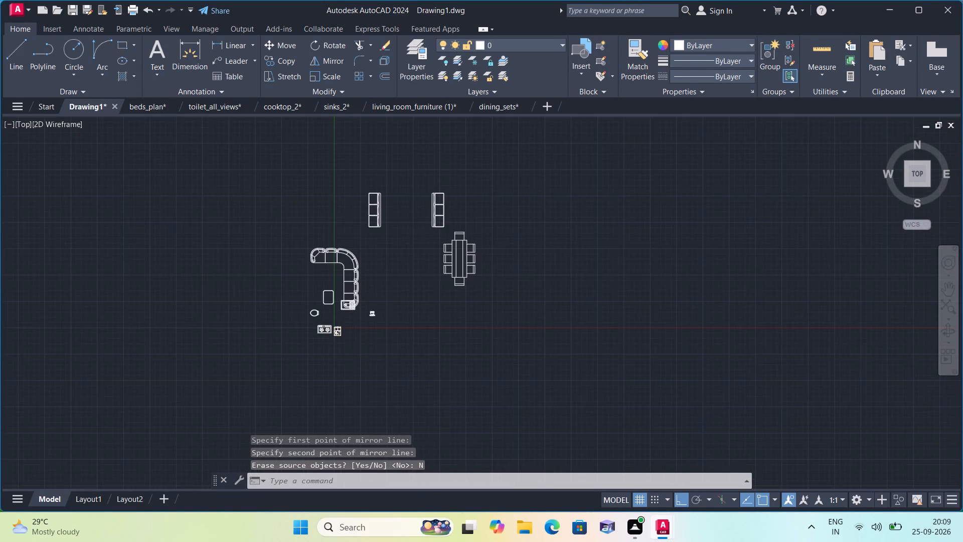
scroll(330, 371, "up", 3)
middle_click_drag(301, 354, 329, 466)
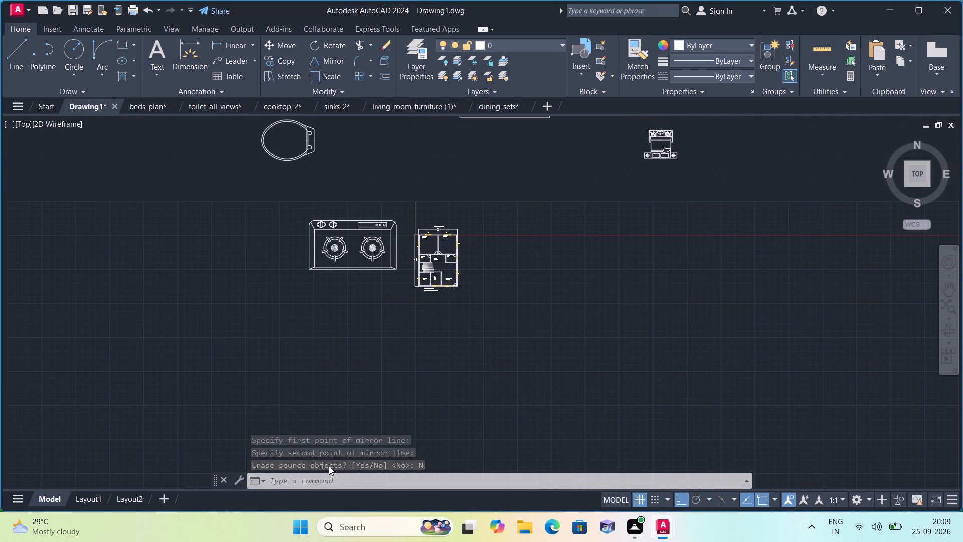
scroll(329, 466, "up", 2)
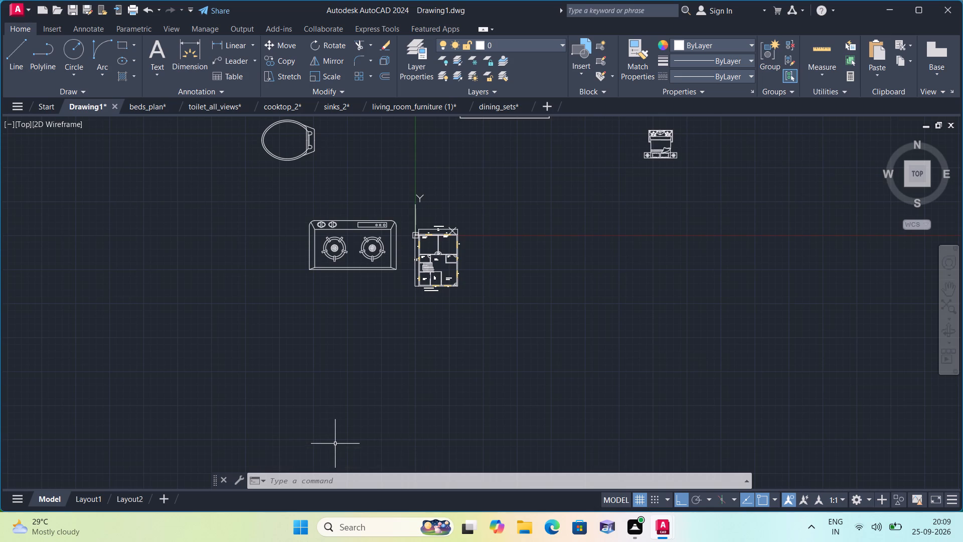
scroll(335, 444, "down", 1)
scroll(335, 444, "up", 1)
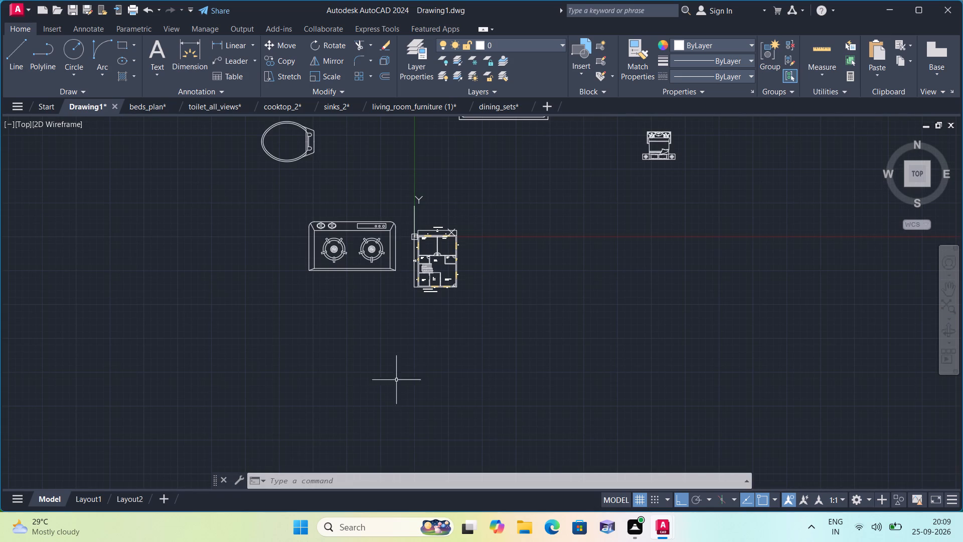
middle_click_drag(400, 371, 385, 494)
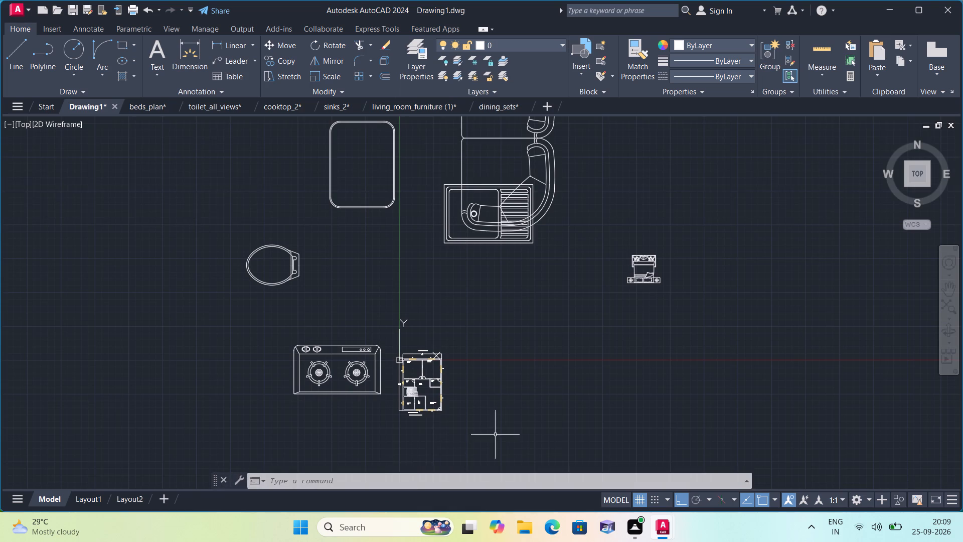
middle_click_drag(530, 417, 501, 479)
scroll(615, 374, "up", 1)
left_click_drag(673, 371, 666, 363)
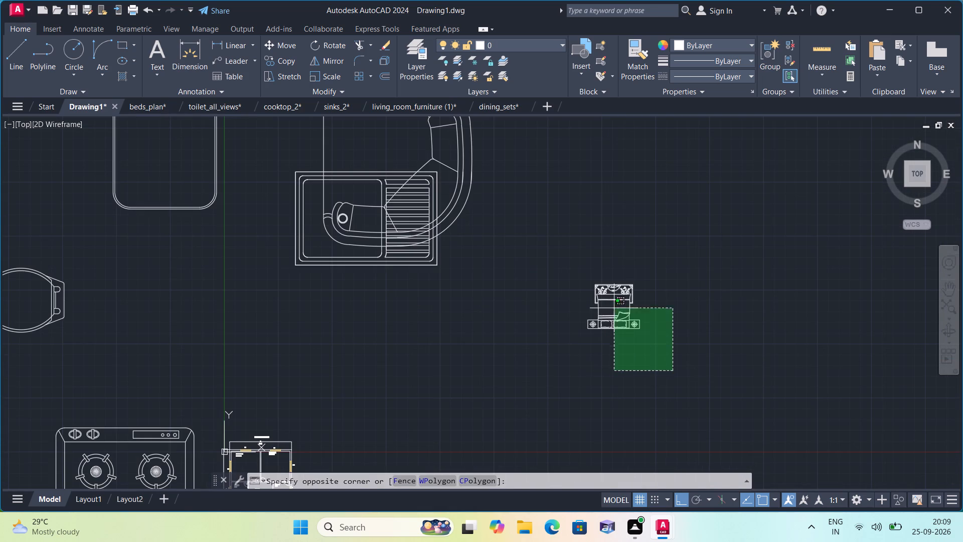
left_click(560, 250)
left_click(286, 47)
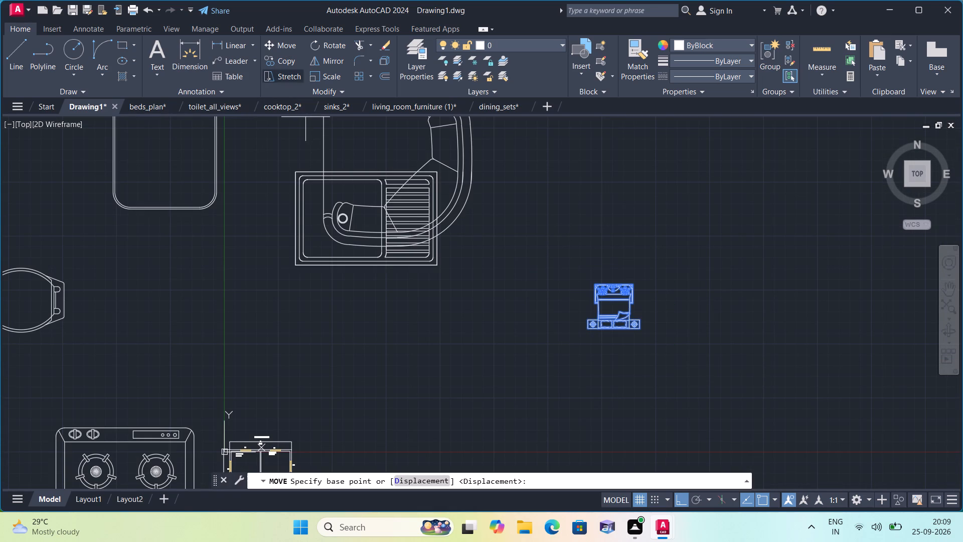
left_click(609, 301)
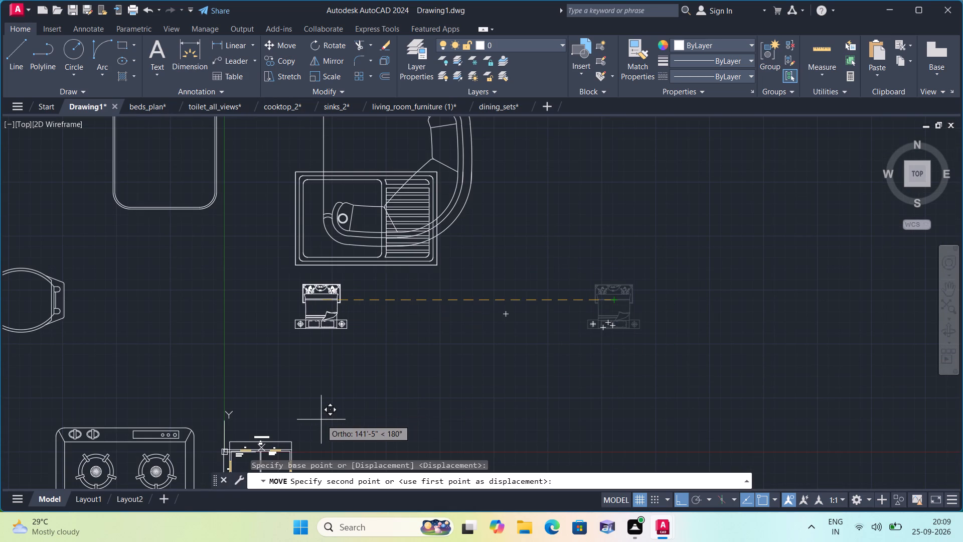
key("F8")
middle_click_drag(364, 409, 436, 268)
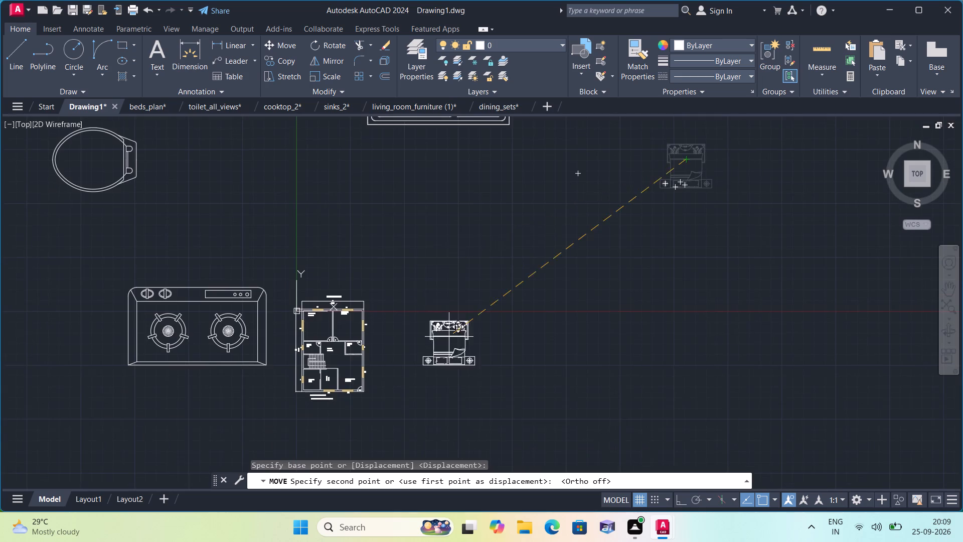
scroll(448, 340, "up", 2)
left_click(426, 310)
Scale the bed down to about a quarter of its size about a base point on the bed.
left_click_drag(528, 399, 521, 390)
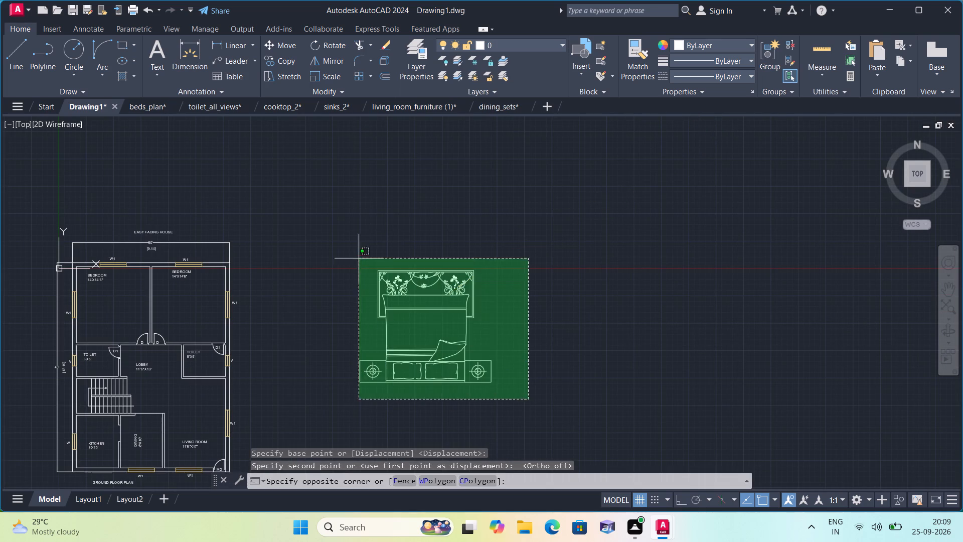
left_click(343, 236)
left_click(308, 80)
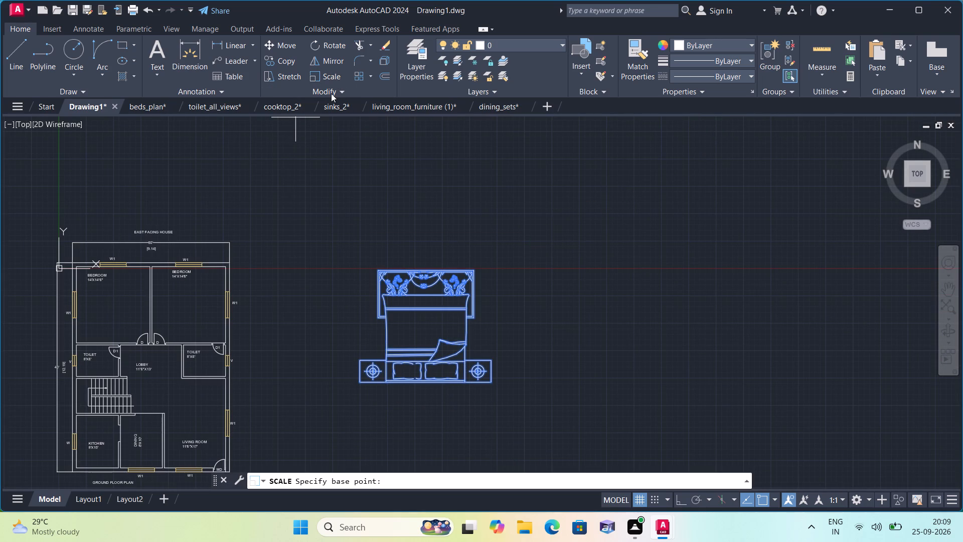
left_click(413, 309)
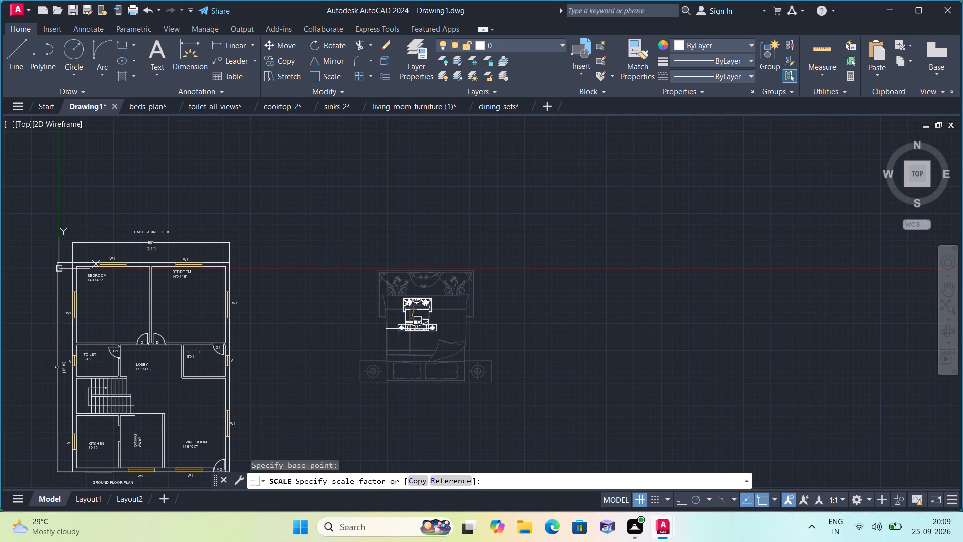
left_click(410, 325)
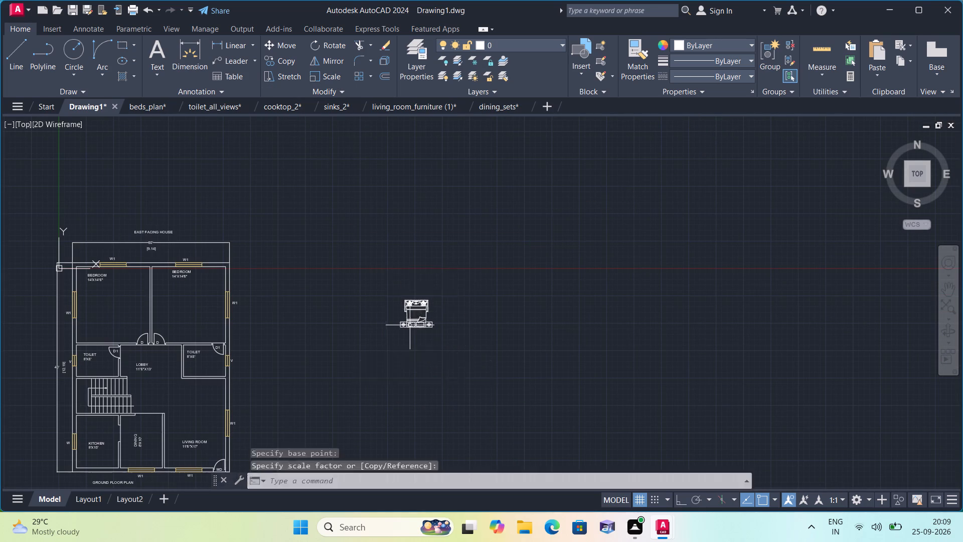
Move the bed block from east of the floor plan into the southwest part of the west bedroom.
left_click(447, 350)
left_click(393, 291)
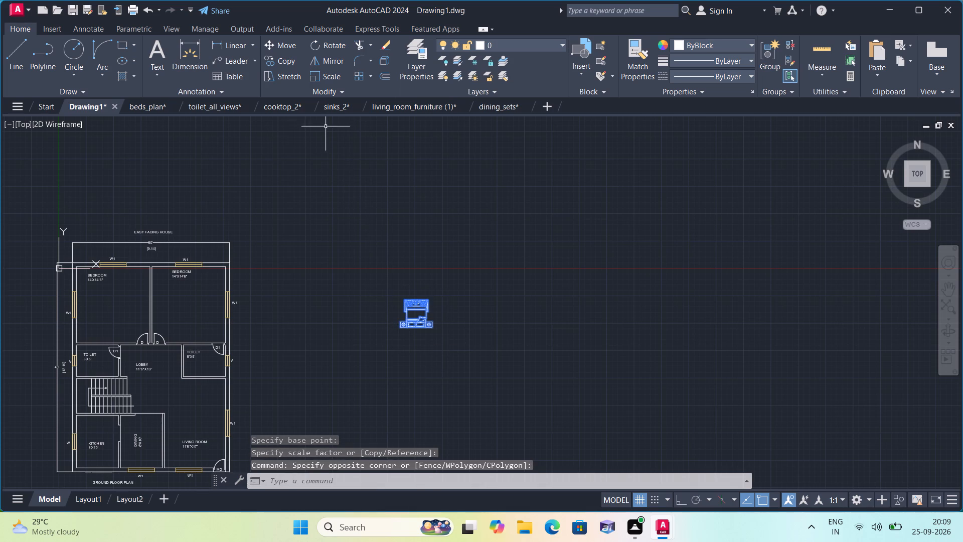
left_click(283, 46)
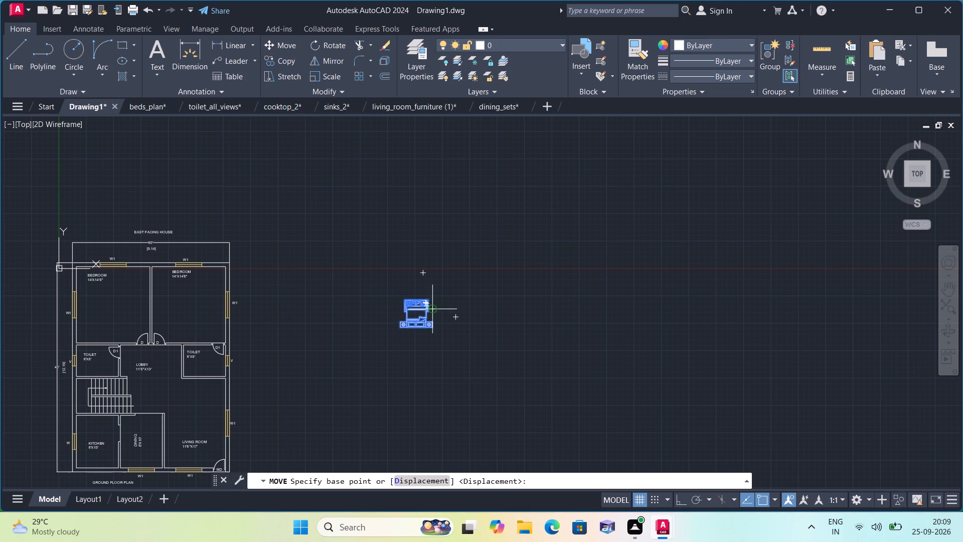
left_click(419, 312)
scroll(390, 330, "down", 1)
middle_click_drag(390, 333, 498, 326)
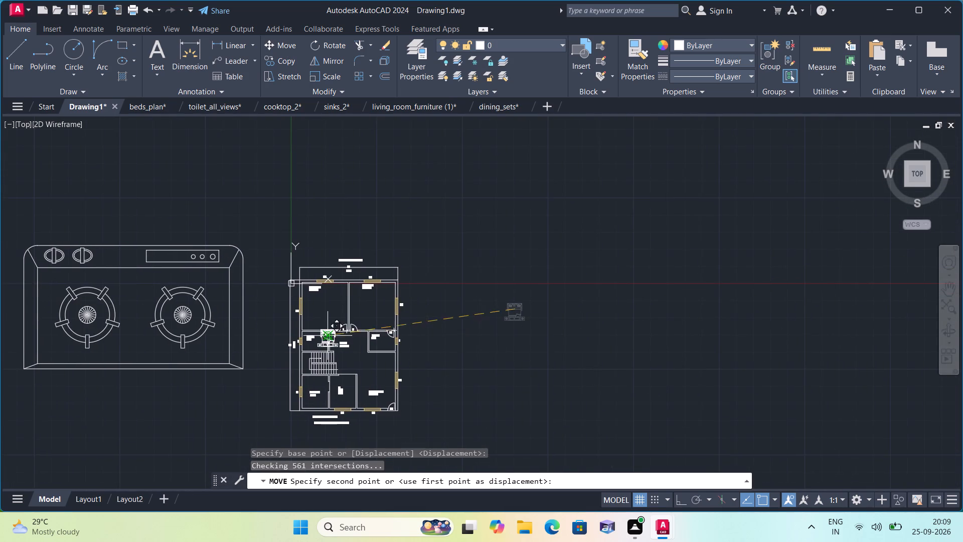
scroll(326, 324, "up", 4)
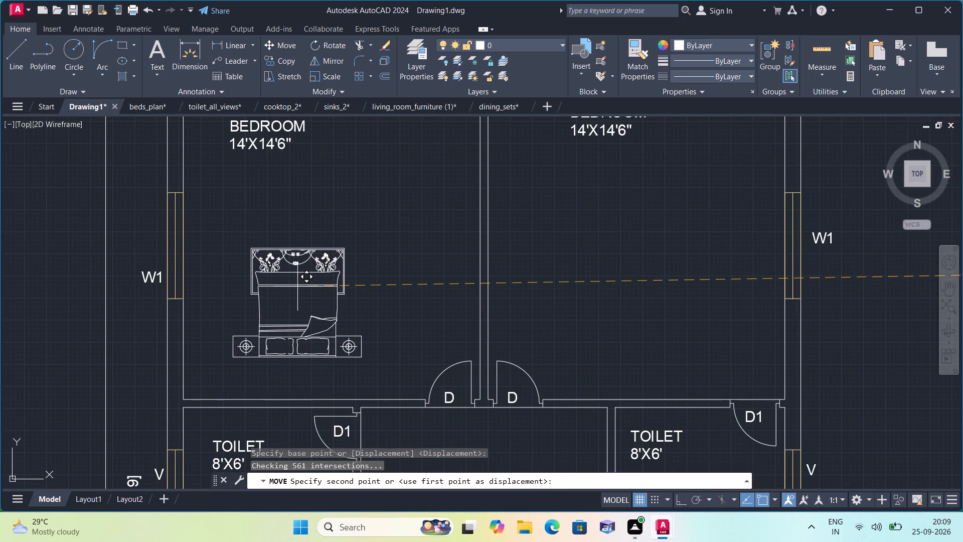
left_click(297, 287)
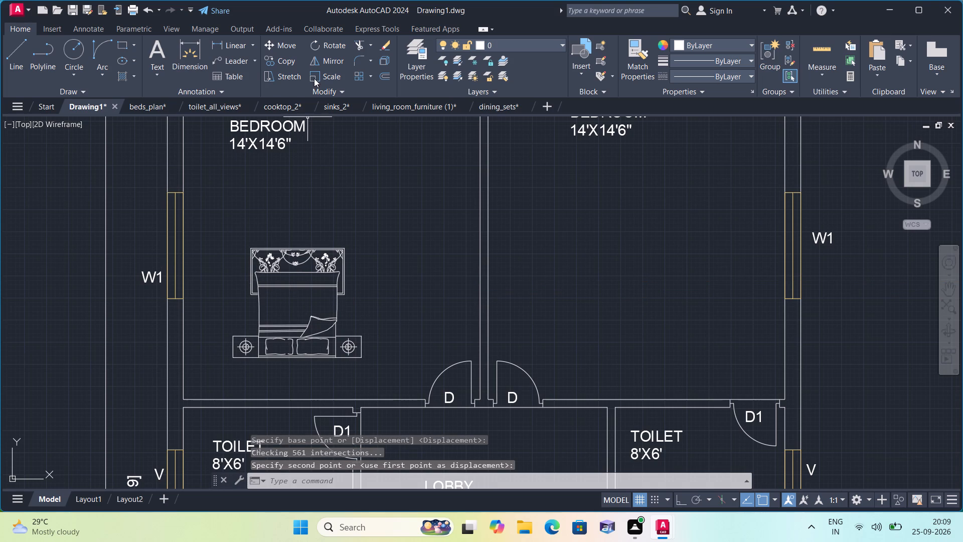
Copy the bed from the west bedroom into the southeast part of the east bedroom.
left_click(326, 74)
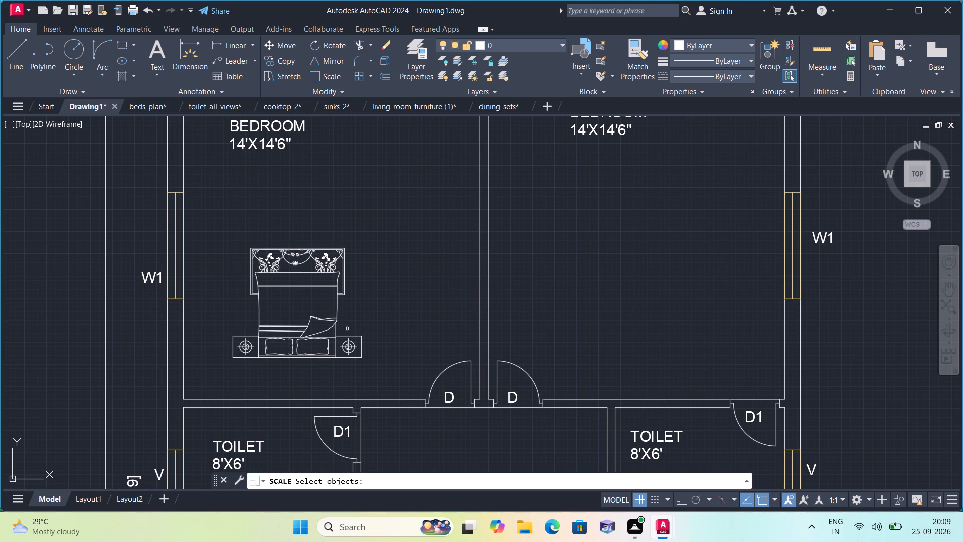
key("Escape")
left_click(365, 368)
left_click(232, 234)
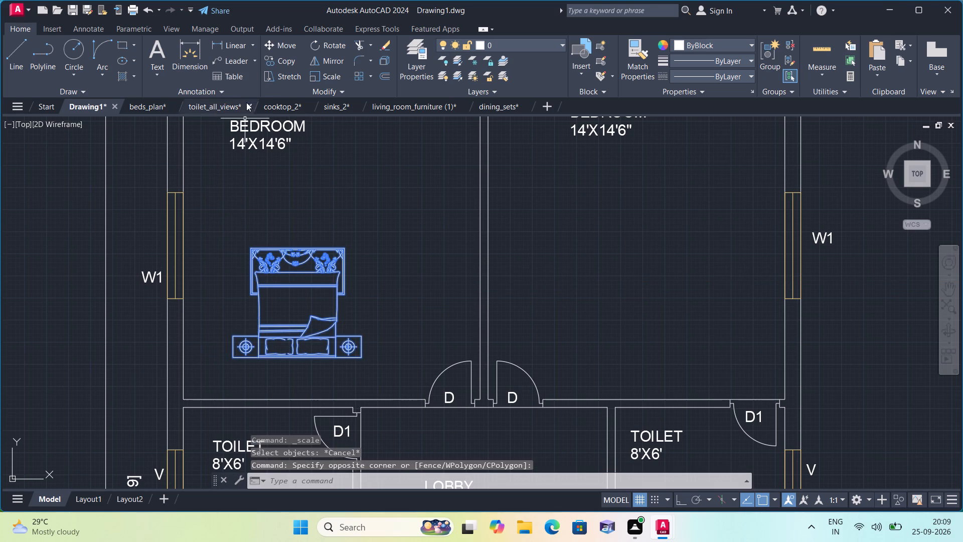
left_click(281, 61)
left_click(301, 298)
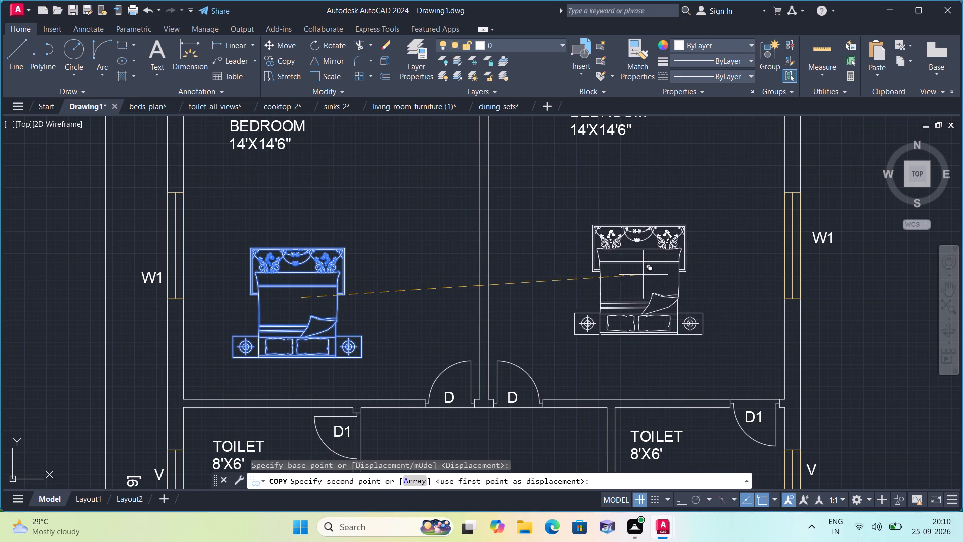
left_click(660, 280)
key("Escape")
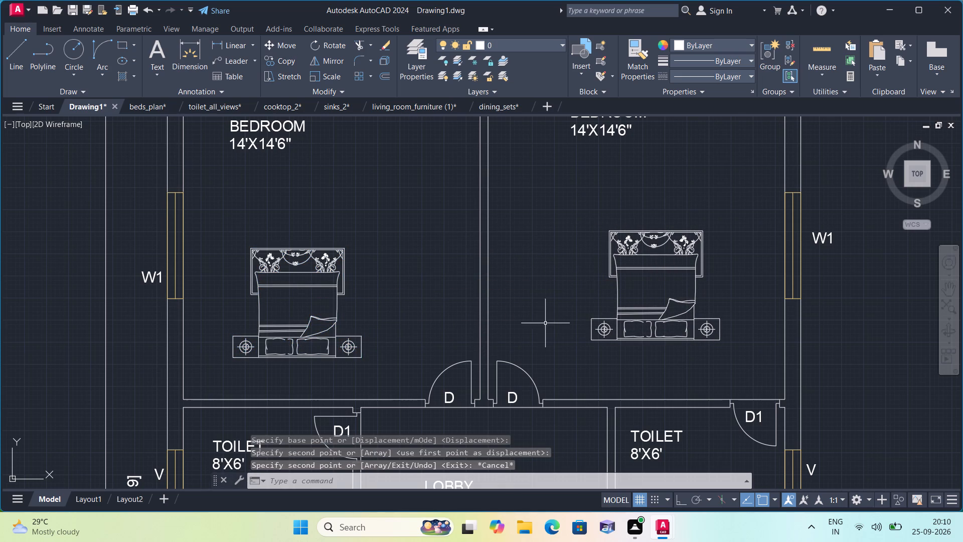
Scale the west bedroom's bed up to about 1.4 times its size about a base point on the bed.
left_click(393, 370)
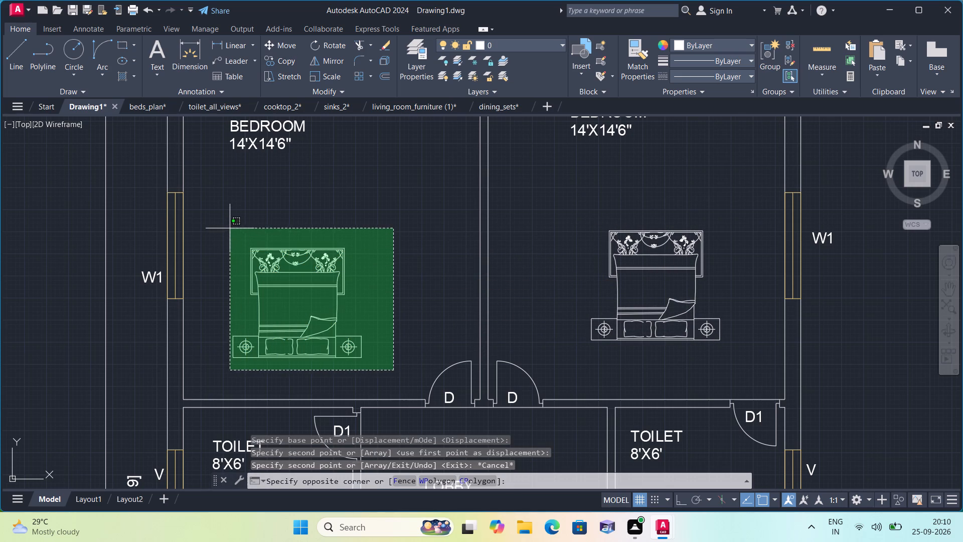
left_click(230, 228)
left_click(326, 74)
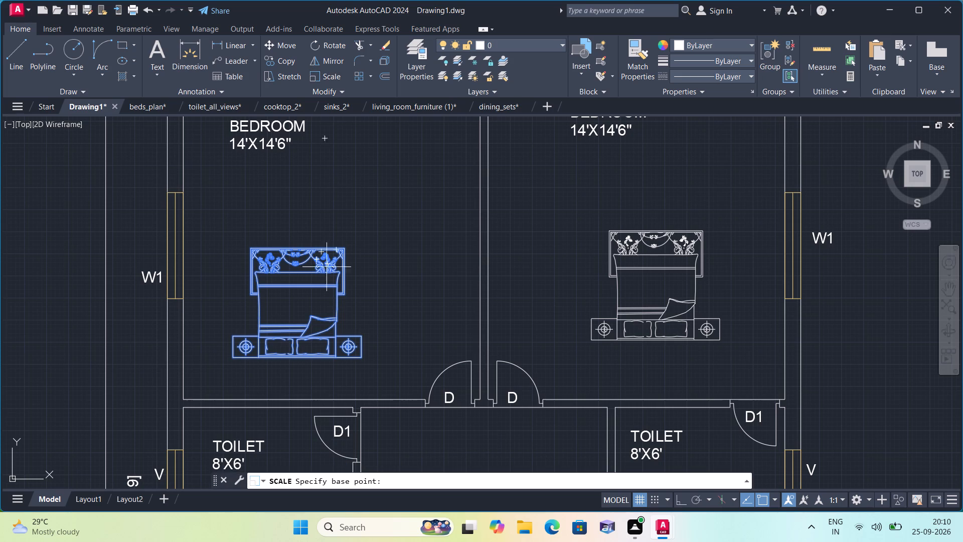
left_click(300, 282)
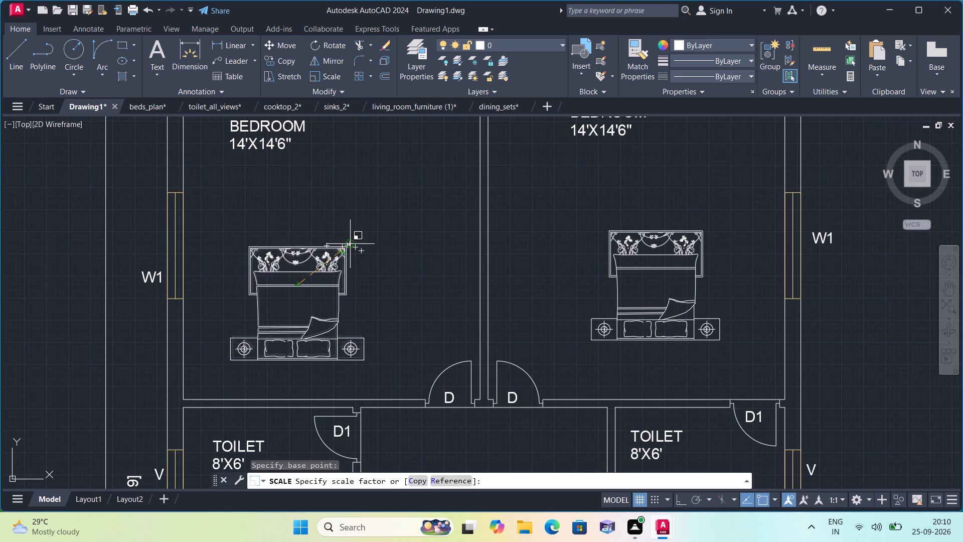
left_click(365, 226)
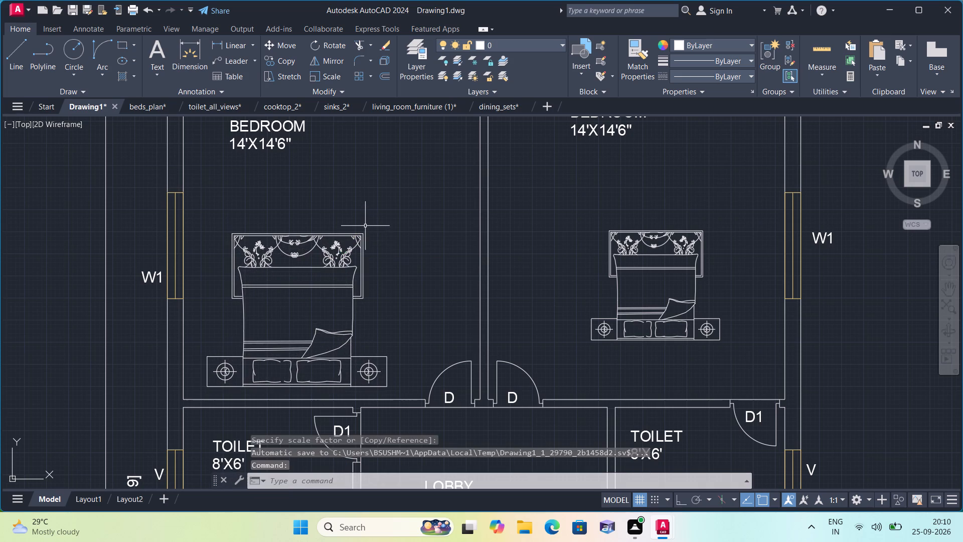
Scale the east bedroom's bed up to about 1.4 times its size, roughly matching the west bedroom's bed.
scroll(416, 279, "down", 1)
scroll(585, 335, "up", 1)
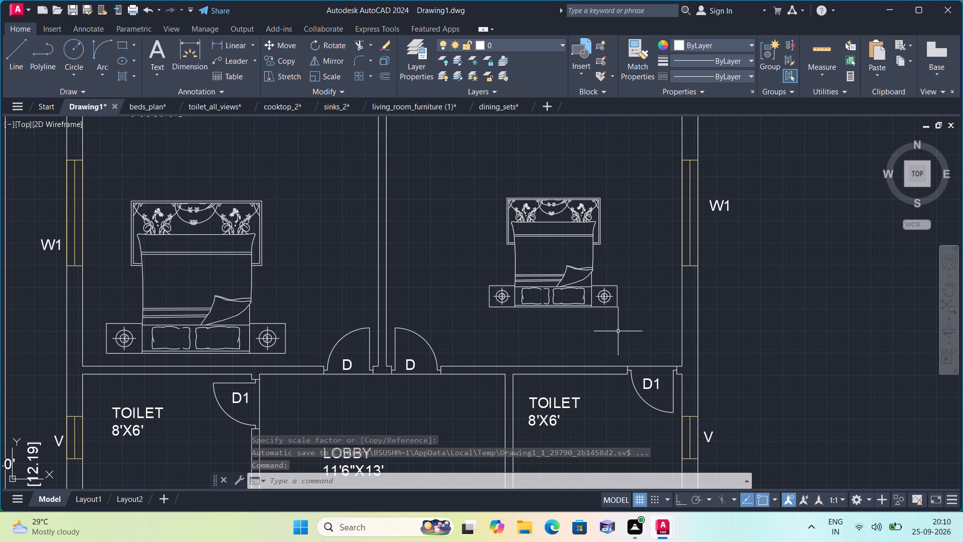
left_click(626, 344)
left_click(463, 179)
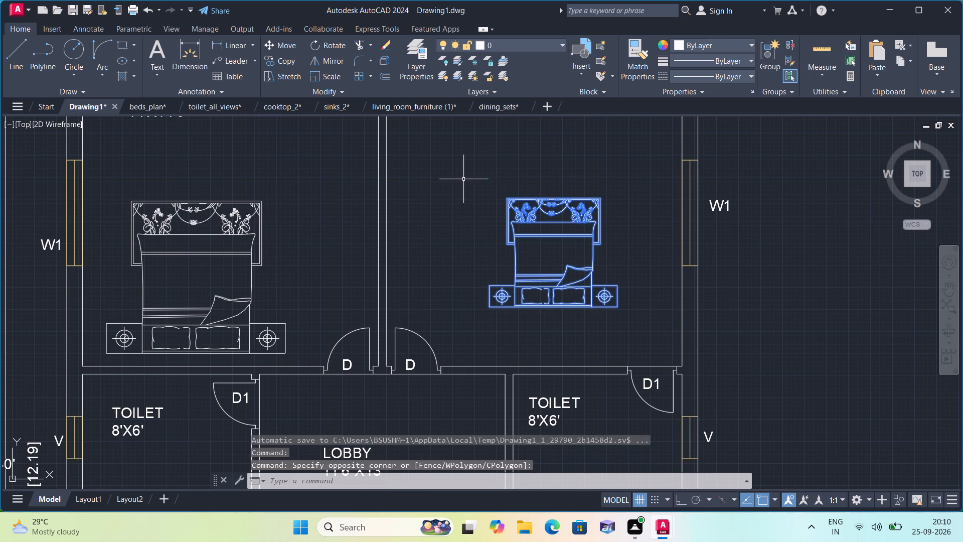
left_click(325, 72)
left_click(557, 240)
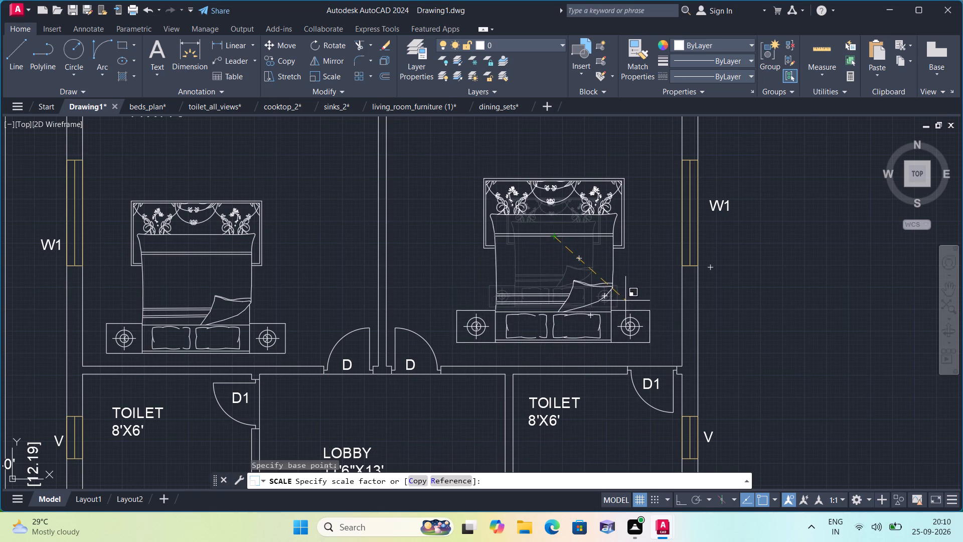
left_click(617, 293)
Move the east bedroom's bed slightly southeast, closer to the toilet wall and level with the west bedroom's bed.
left_click(644, 352)
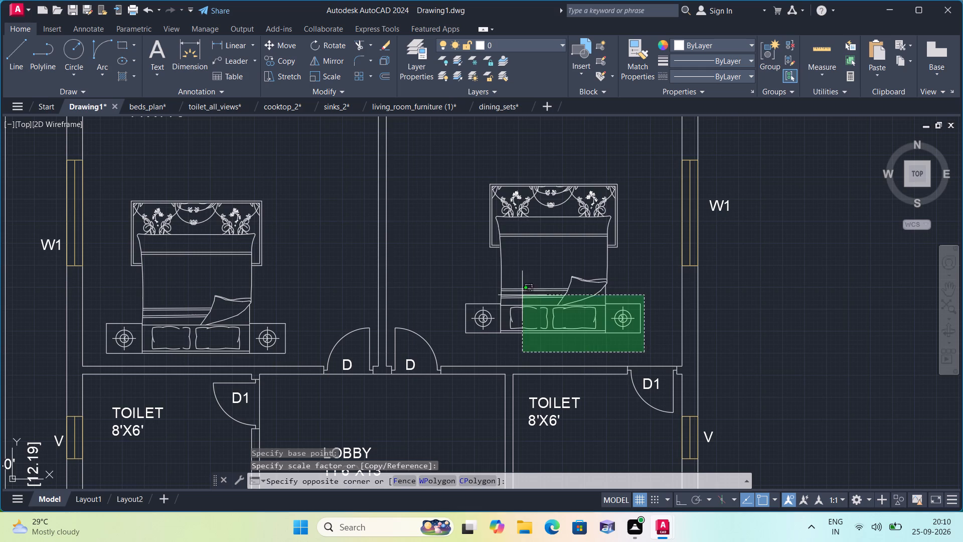
left_click(439, 167)
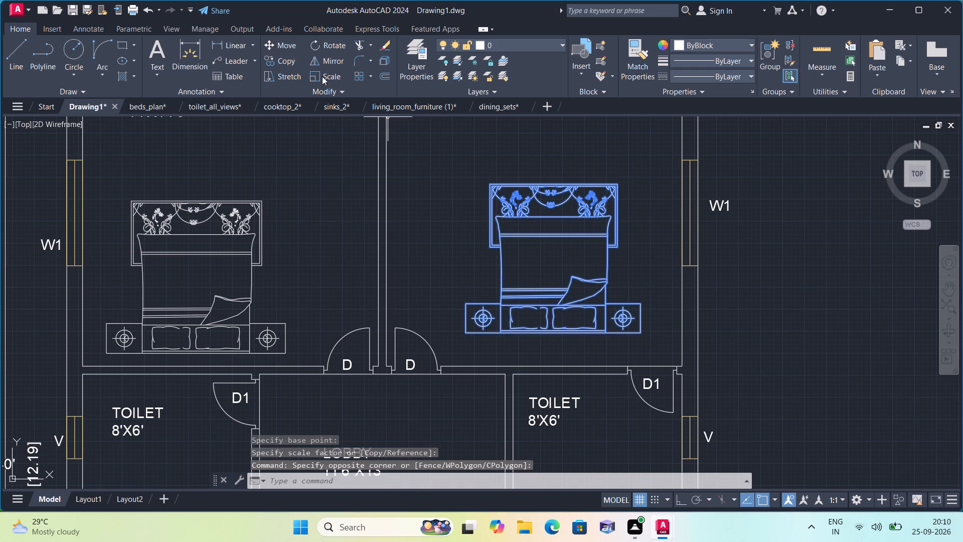
left_click(286, 48)
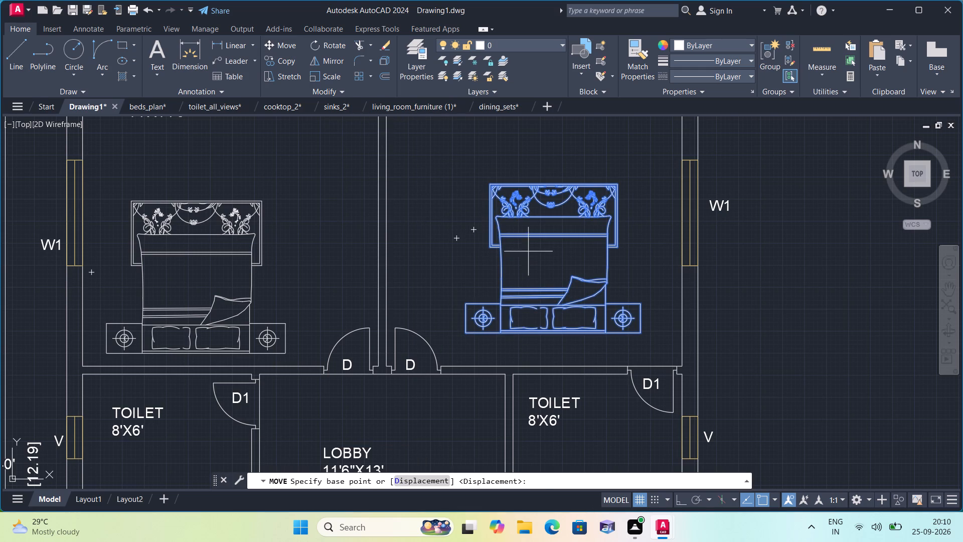
left_click(528, 251)
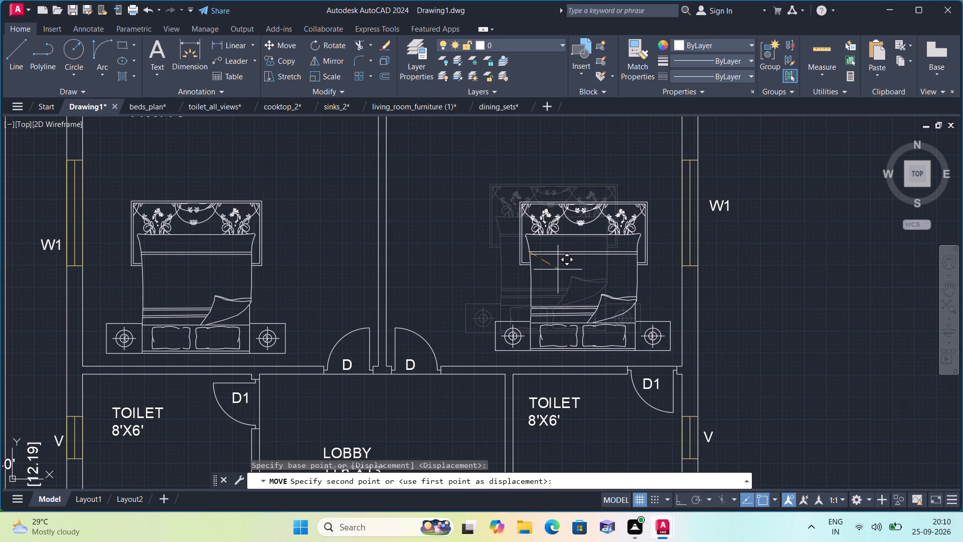
left_click(558, 269)
Scale the two-burner cooktop west of the plan down to about one eighth of its size.
scroll(546, 282, "down", 2)
scroll(352, 310, "down", 1)
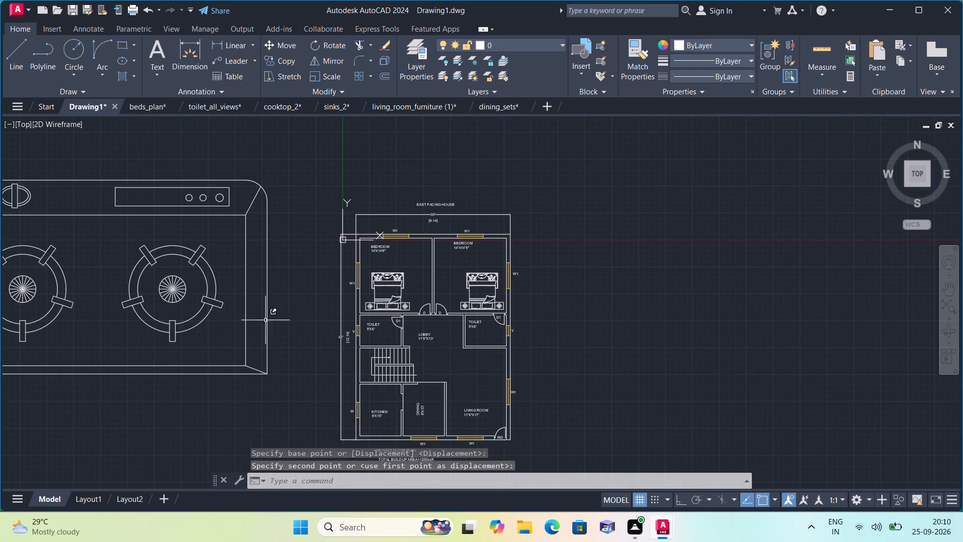
scroll(246, 342, "down", 1)
left_click_drag(263, 382, 257, 376)
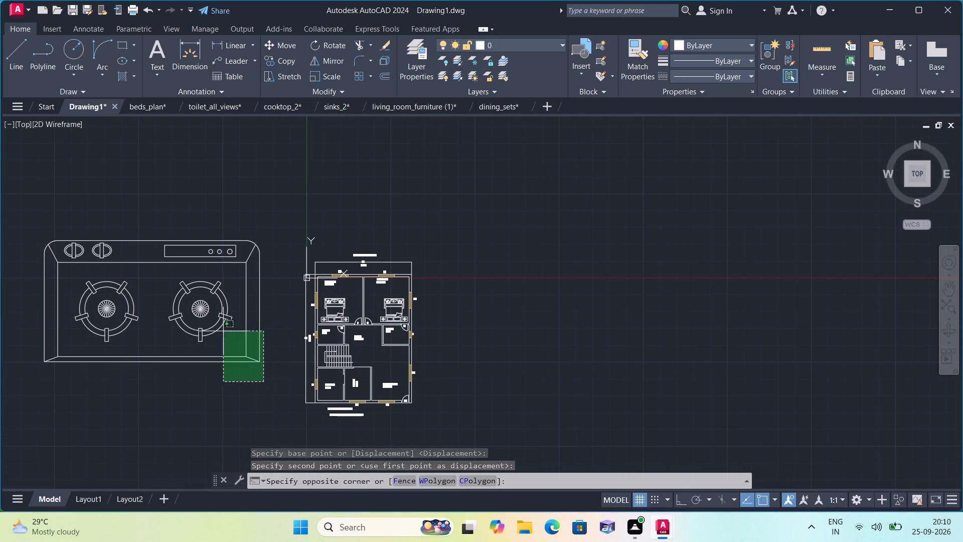
left_click(43, 207)
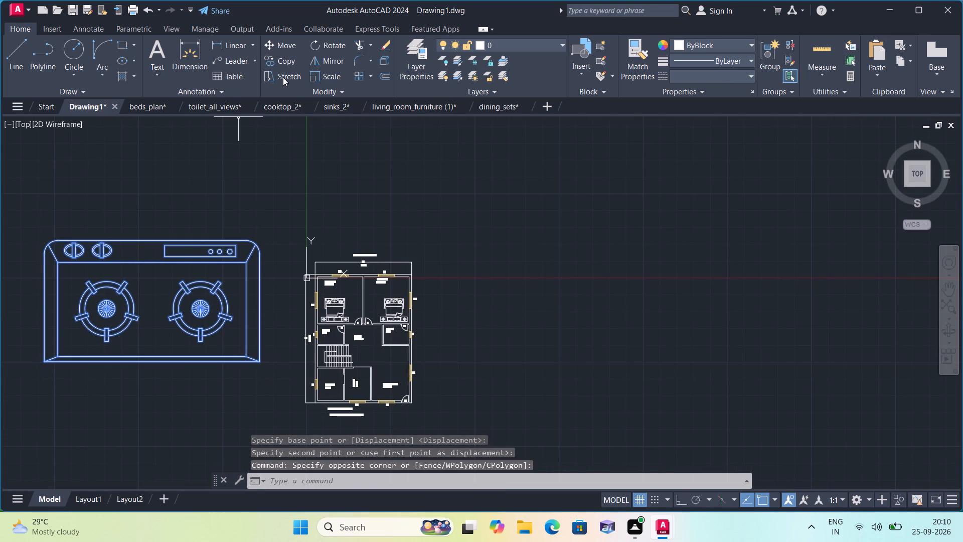
left_click(334, 76)
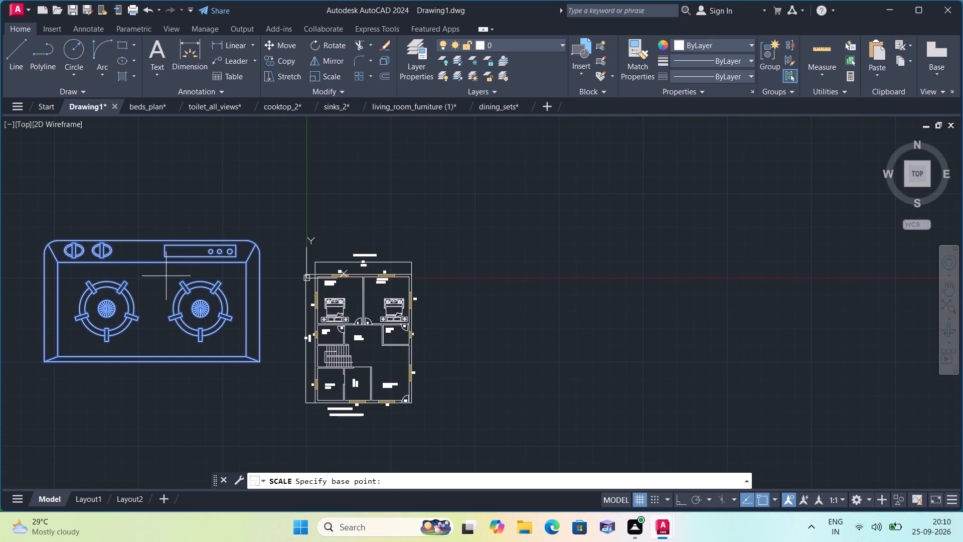
left_click(166, 276)
left_click(173, 287)
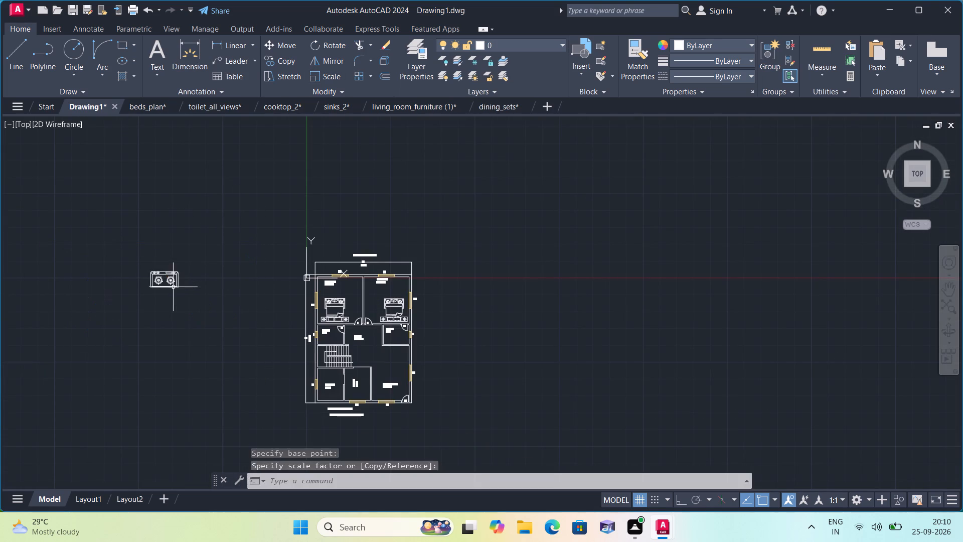
Move the reduced cooktop to the open space just southwest of the floor plan, below the kitchen.
left_click(188, 298)
left_click(112, 242)
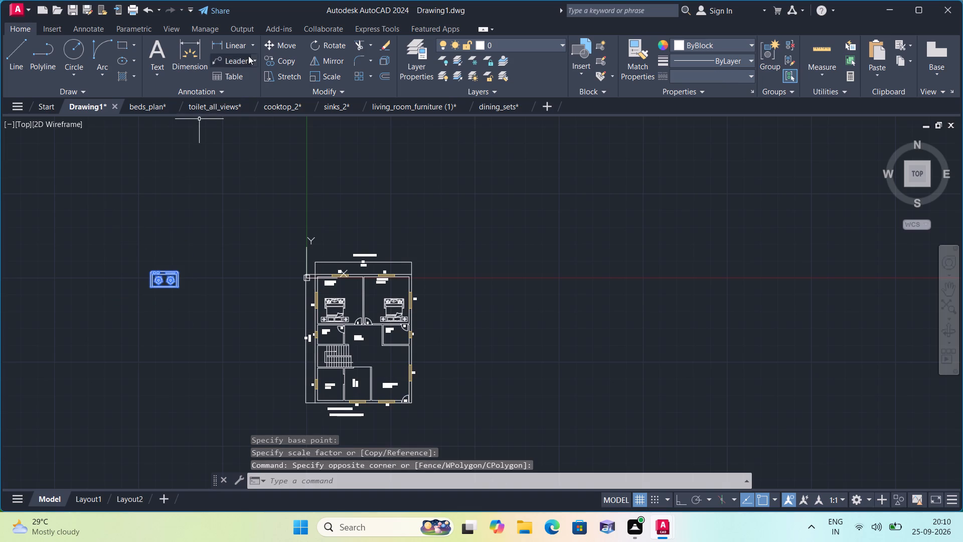
left_click(289, 44)
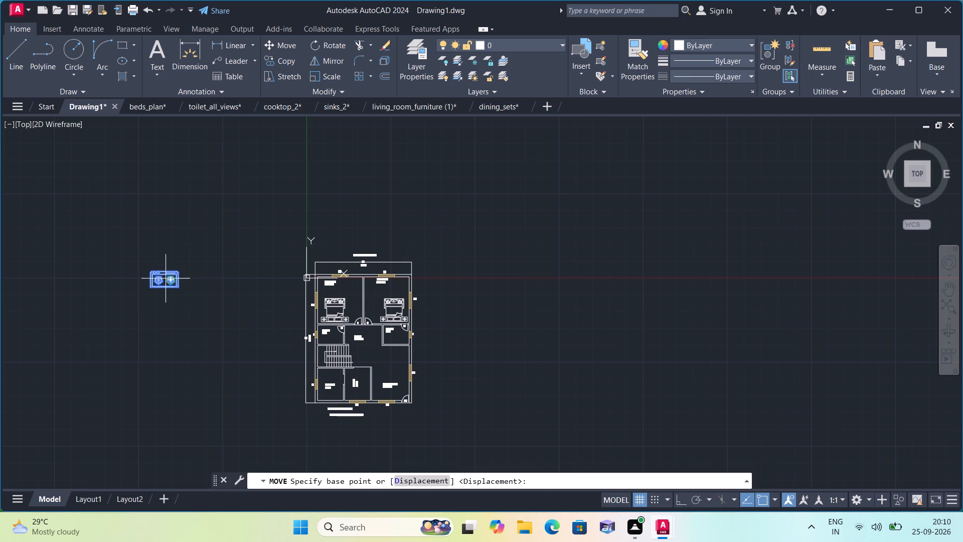
left_click(166, 279)
scroll(342, 376, "up", 3)
middle_click_drag(348, 430, 308, 290)
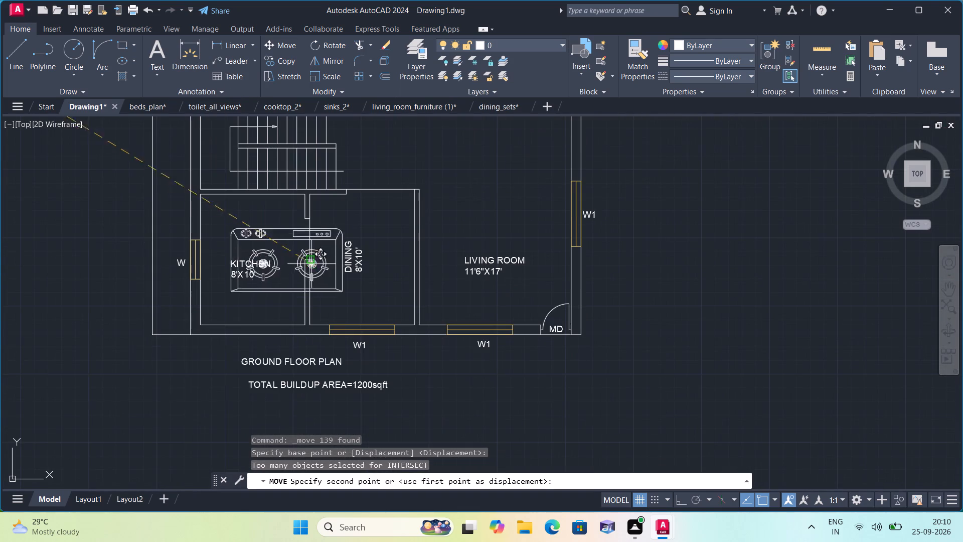
left_click(134, 404)
Scale the cooktop down again to about a fifth of its size about a base point between its burners.
left_click_drag(184, 447, 173, 428)
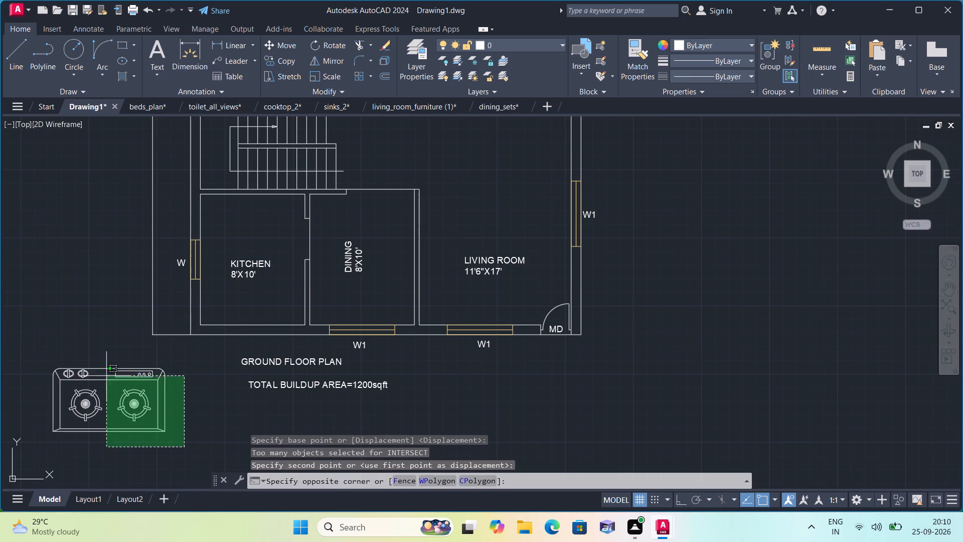
left_click(39, 356)
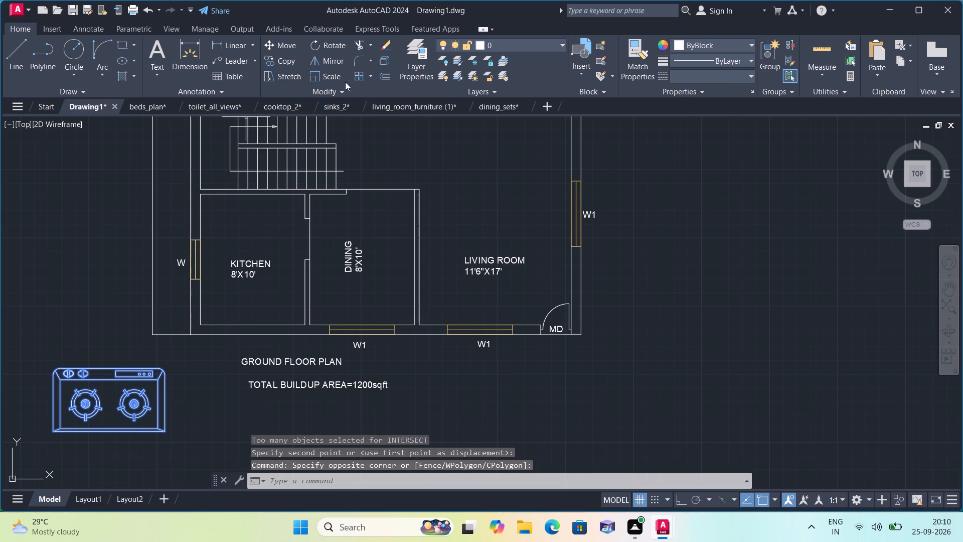
left_click(339, 77)
left_click(117, 391)
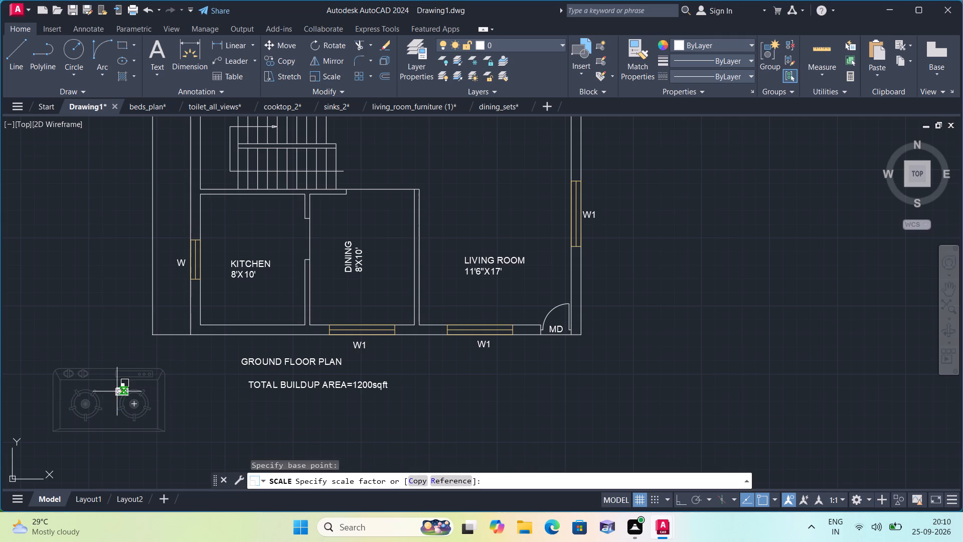
left_click(125, 399)
Move the cooktop into the southeast part of the kitchen, just north of the south wall.
left_click_drag(163, 417, 155, 403)
left_click(90, 370)
left_click(282, 48)
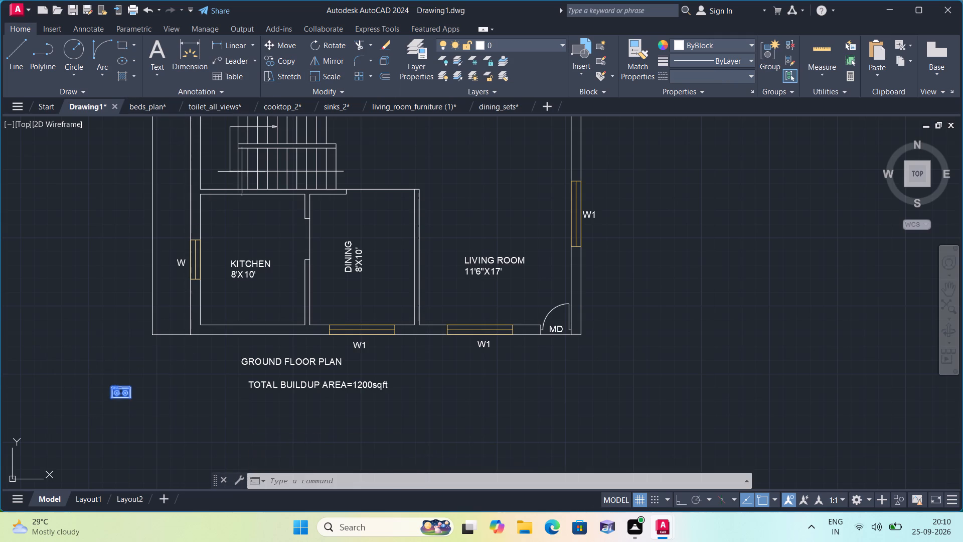
left_click(118, 392)
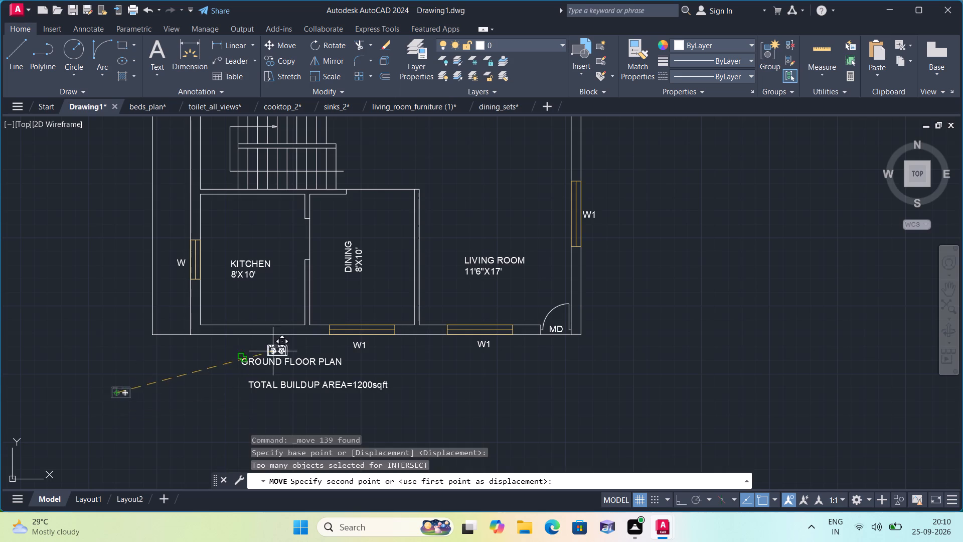
scroll(273, 319, "up", 3)
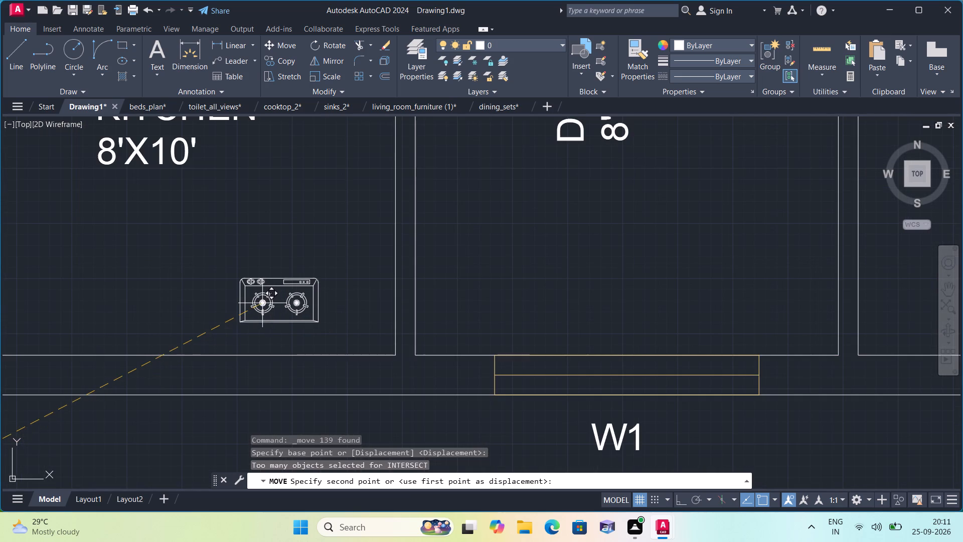
scroll(263, 304, "down", 1)
left_click(263, 304)
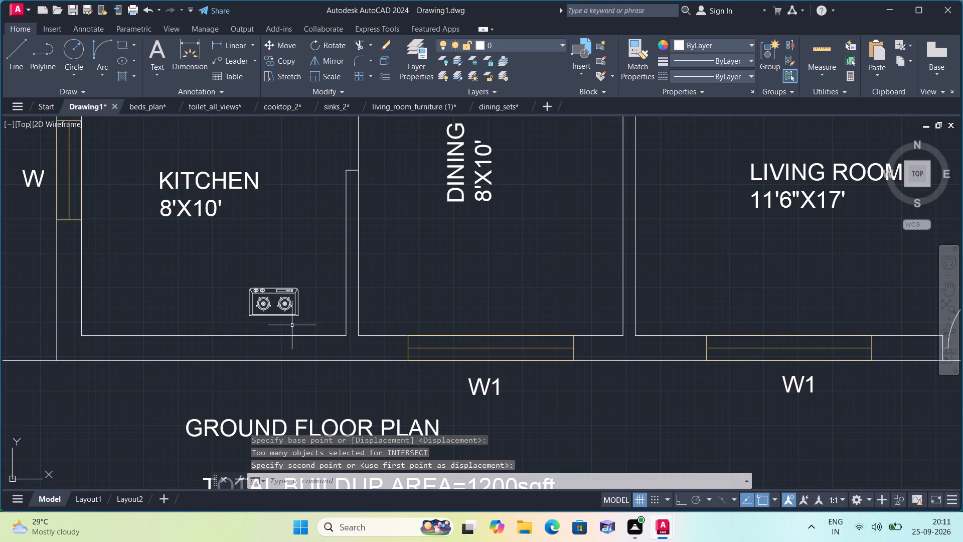
Scale the cooktop in the kitchen up to nearly twice its size about a point between its burners.
left_click(303, 326)
left_click(226, 286)
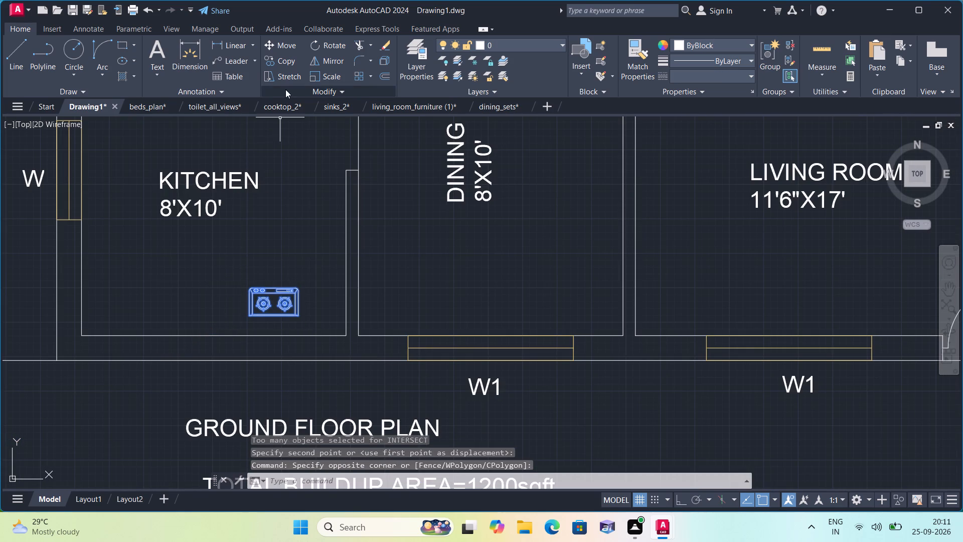
left_click(328, 75)
left_click(279, 296)
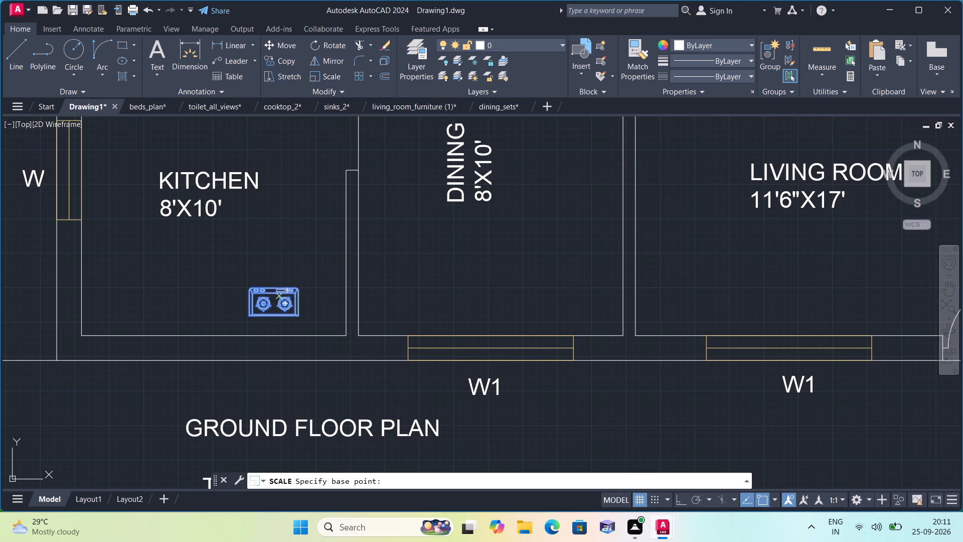
left_click(316, 327)
Move the kitchen sink off the curved sofa into the open space just northeast of the floor plan.
scroll(184, 318, "down", 1)
middle_click_drag(179, 319, 277, 405)
scroll(179, 319, "down", 1)
scroll(292, 399, "down", 1)
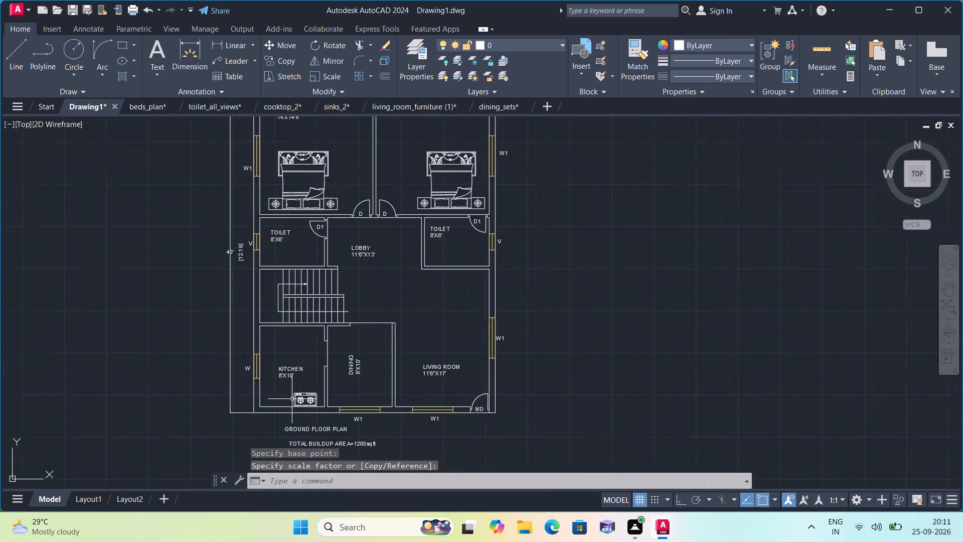
scroll(292, 396, "down", 1)
middle_click_drag(236, 362, 233, 440)
scroll(233, 440, "down", 2)
middle_click_drag(194, 298, 196, 307)
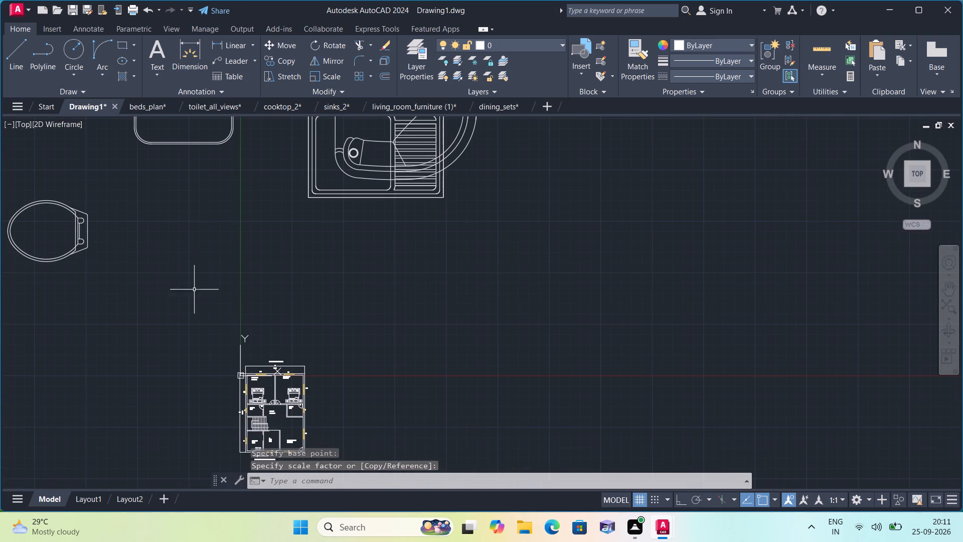
middle_click_drag(196, 307, 251, 451)
scroll(279, 405, "down", 1)
scroll(404, 384, "up", 1)
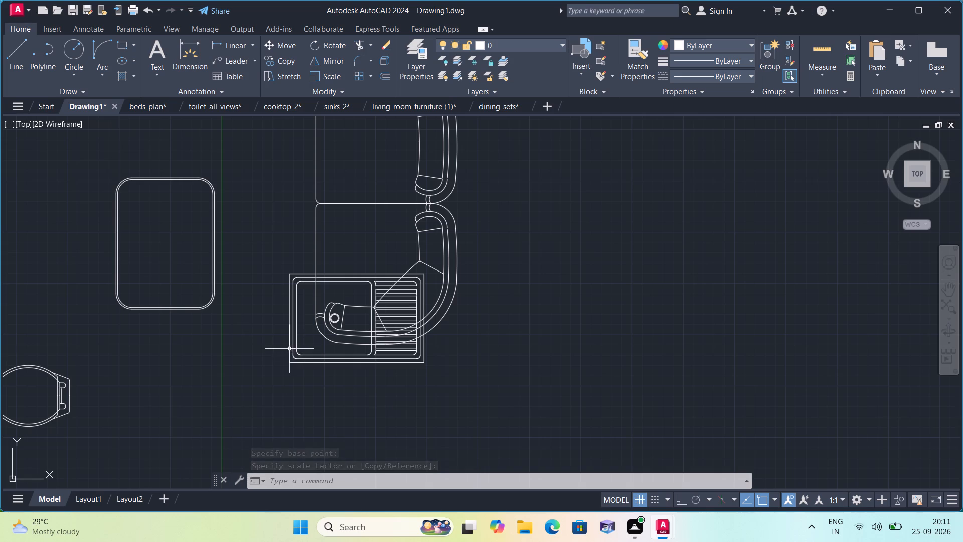
left_click(292, 350)
left_click(287, 43)
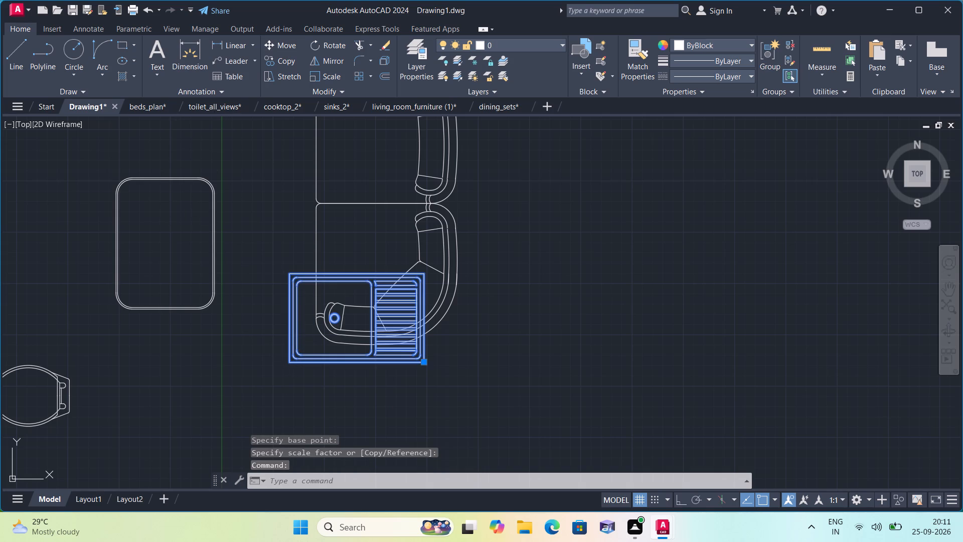
left_click(299, 341)
middle_click_drag(237, 428, 234, 275)
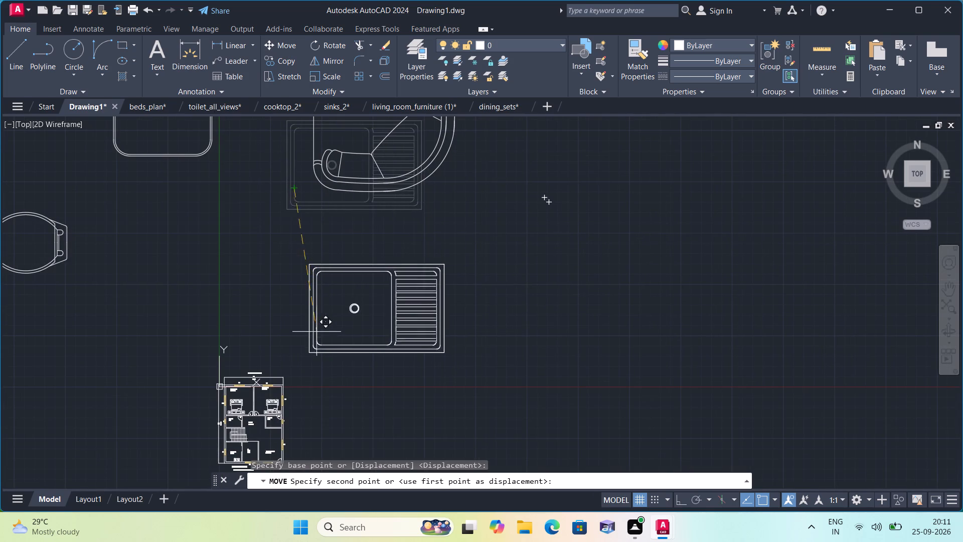
left_click(316, 332)
Scale the sink down to about 4% of its size about a base point near its drain.
left_click(413, 315)
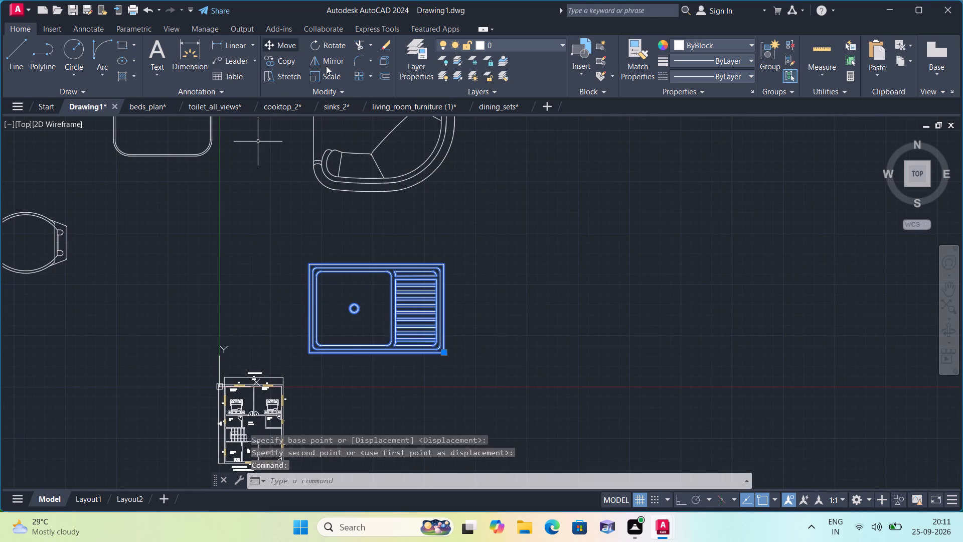
left_click(332, 71)
left_click(344, 302)
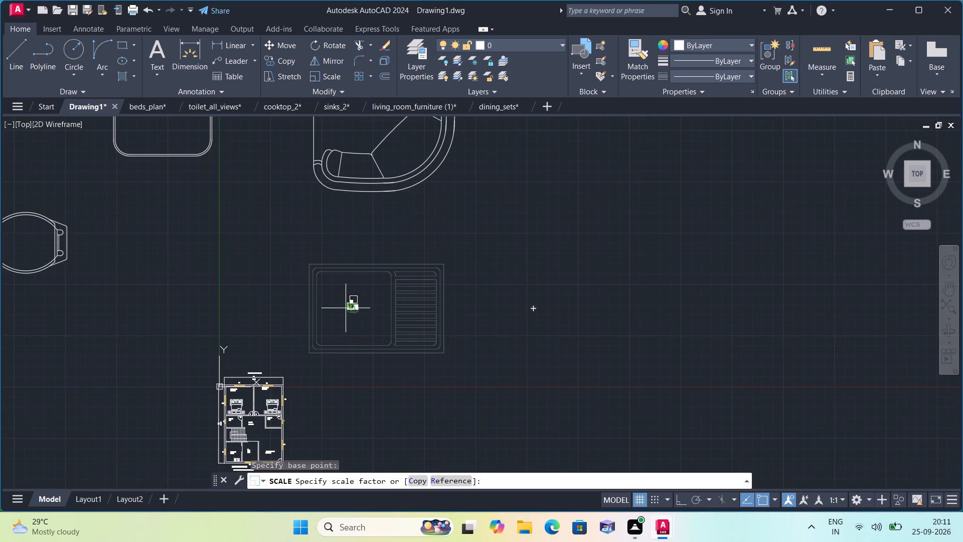
left_click(346, 309)
Move the reduced sink into the southwest part of the kitchen, west of the cooktop and just north of the south wall.
left_click(358, 317)
left_click(351, 301)
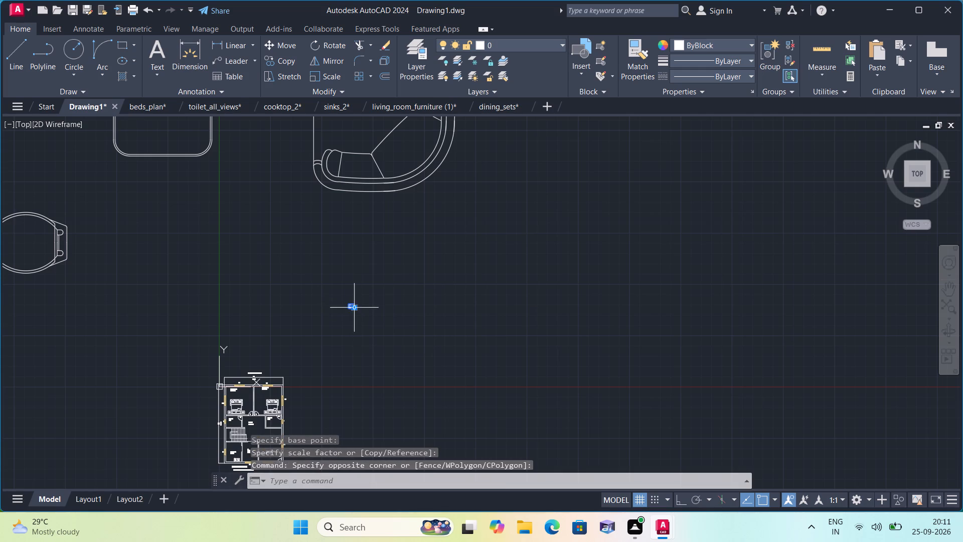
left_click(355, 309)
middle_click_drag(318, 381, 311, 251)
scroll(230, 340, "up", 2)
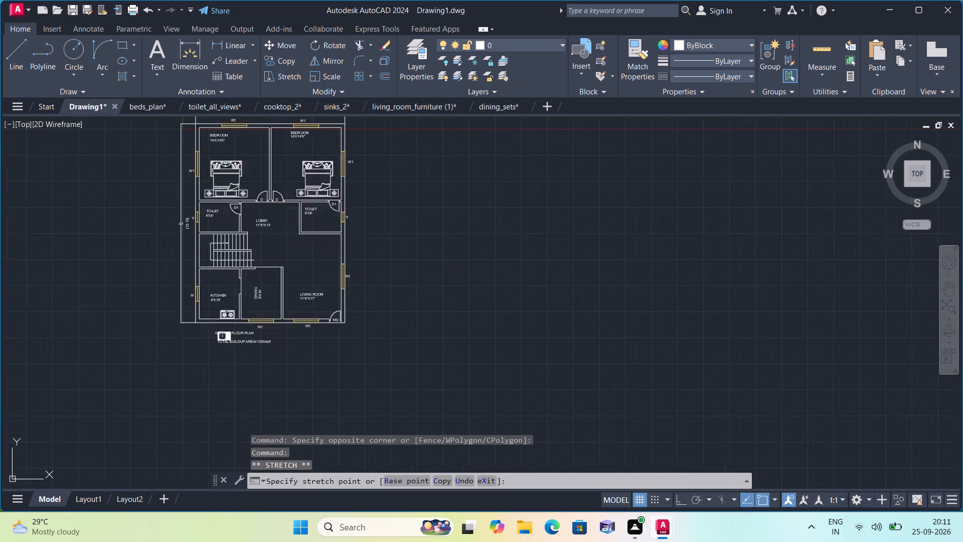
scroll(230, 340, "up", 1)
scroll(184, 309, "up", 2)
scroll(231, 302, "up", 2)
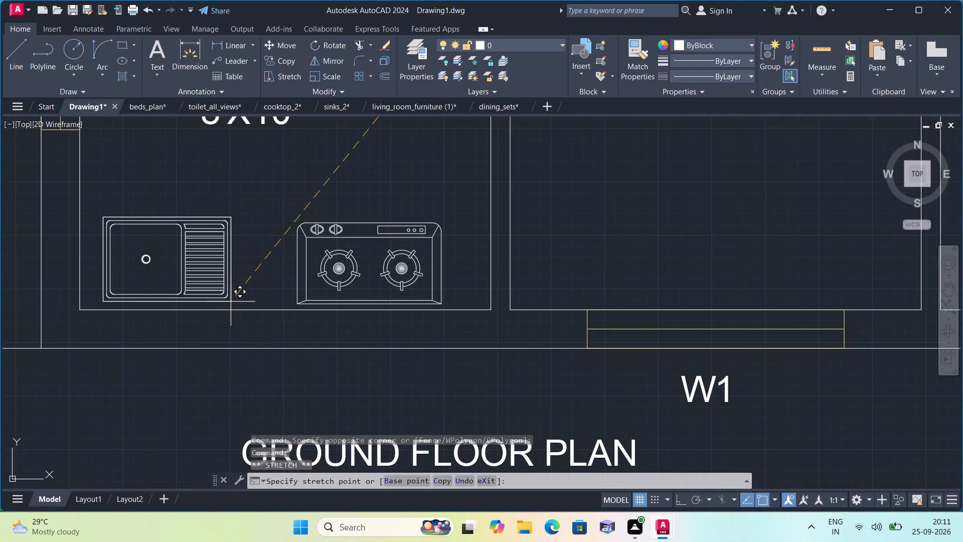
left_click(233, 305)
scroll(186, 266, "down", 2)
scroll(174, 239, "up", 1)
middle_click_drag(174, 239, 258, 394)
scroll(268, 407, "down", 2)
key("Escape")
Scale the toilet seat northwest of the plan down to about one fifteenth of its size about its middle.
scroll(269, 400, "down", 1)
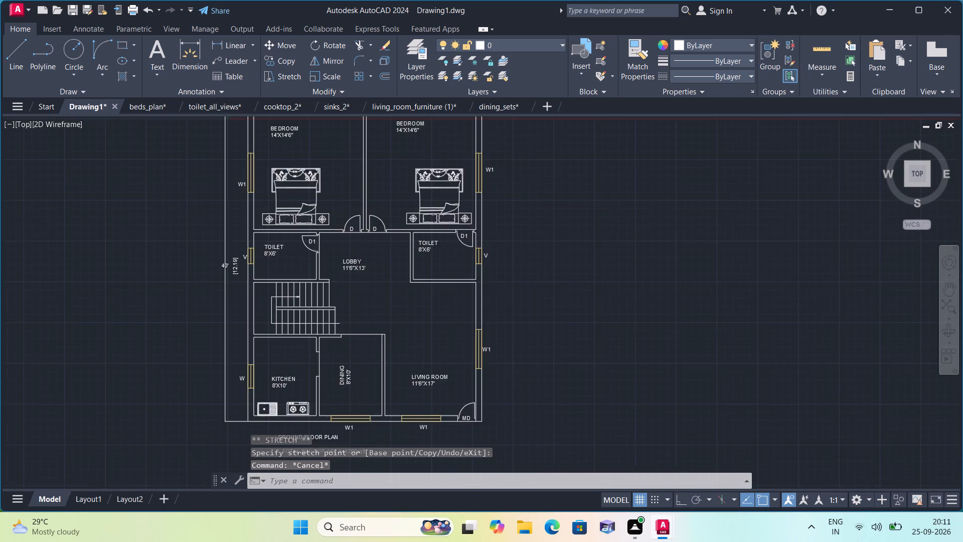
scroll(255, 390, "down", 1)
scroll(159, 368, "down", 2)
scroll(144, 293, "down", 1)
middle_click_drag(144, 296, 163, 336)
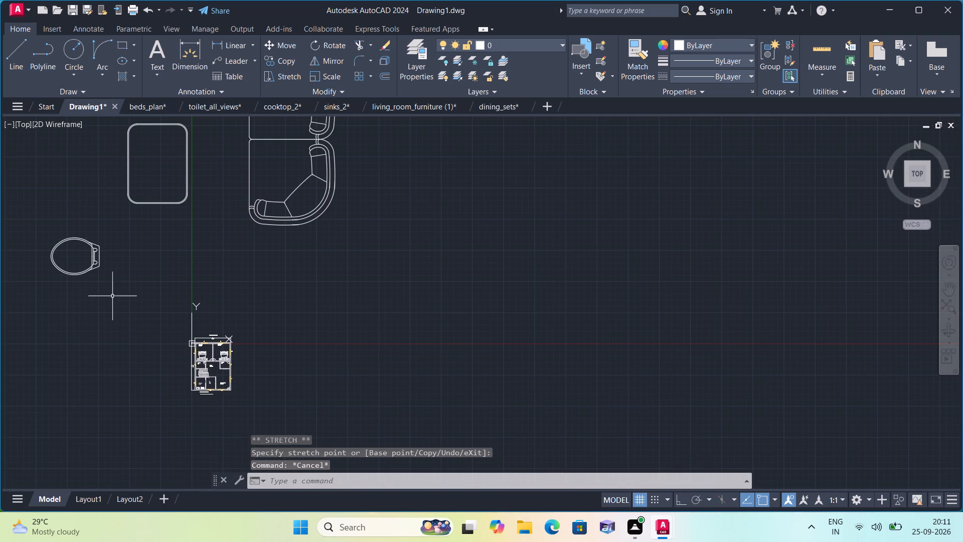
left_click_drag(119, 292, 115, 275)
left_click(60, 220)
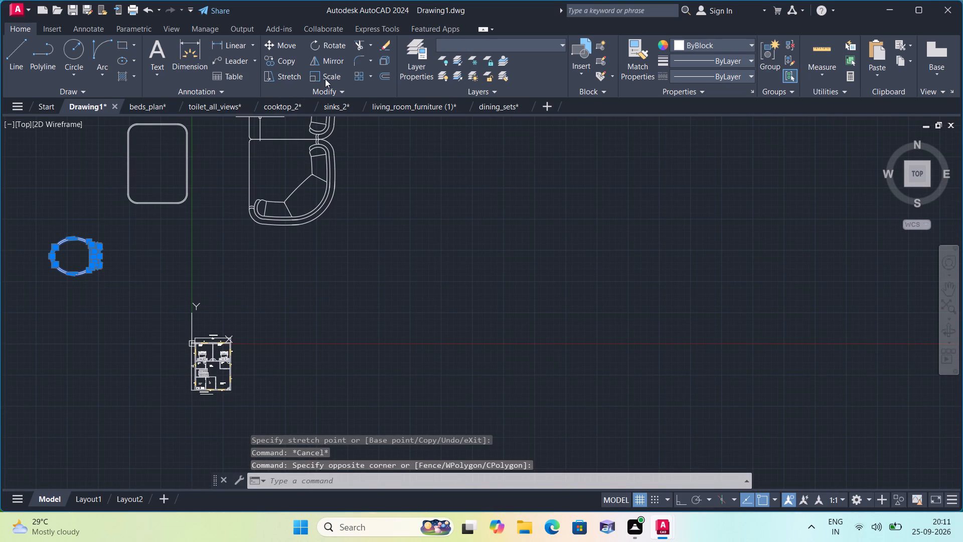
left_click(329, 75)
scroll(76, 260, "up", 2)
left_click(78, 258)
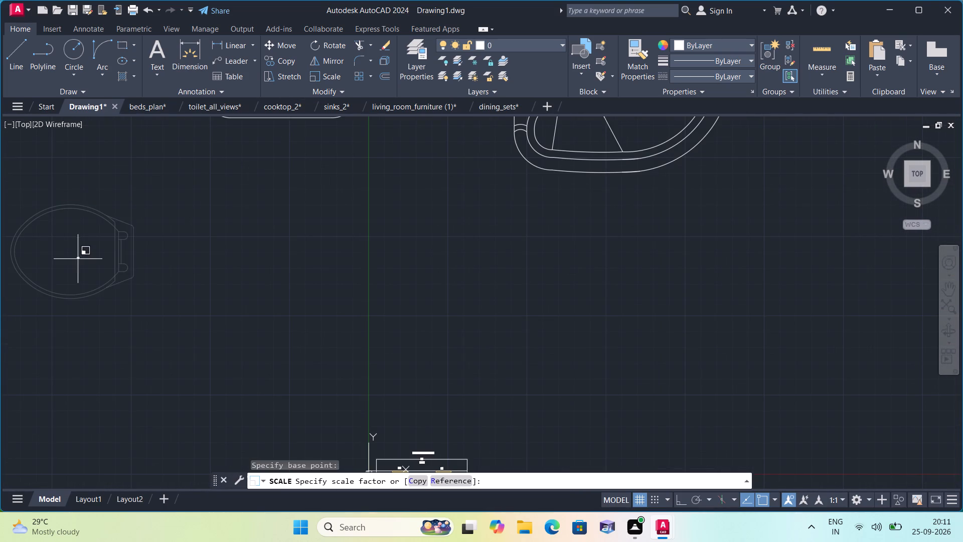
left_click(79, 262)
Move the reduced toilet seat into the southeast part of the west toilet room, below door D1.
left_click(91, 268)
left_click(67, 238)
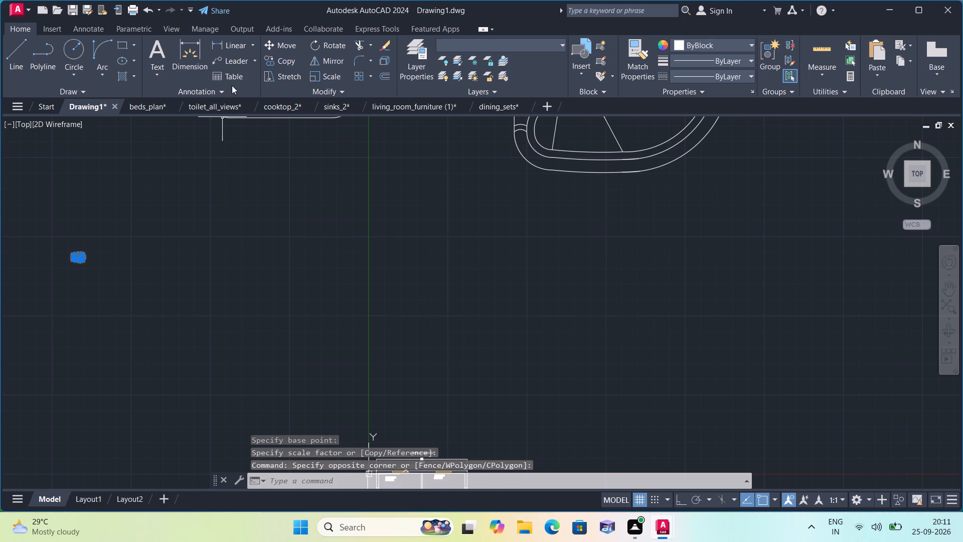
left_click(277, 47)
left_click(73, 259)
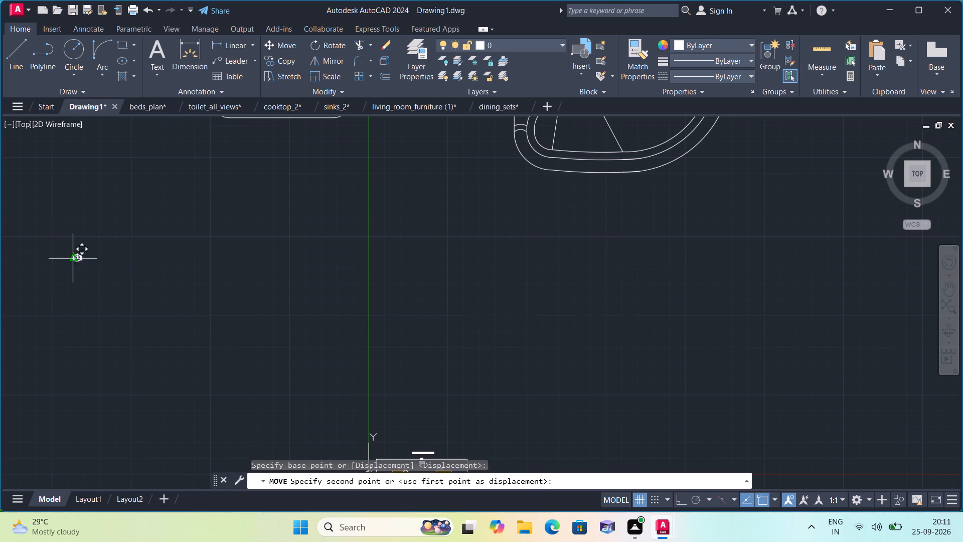
middle_click_drag(135, 383, 110, 254)
middle_click_drag(260, 417, 179, 338)
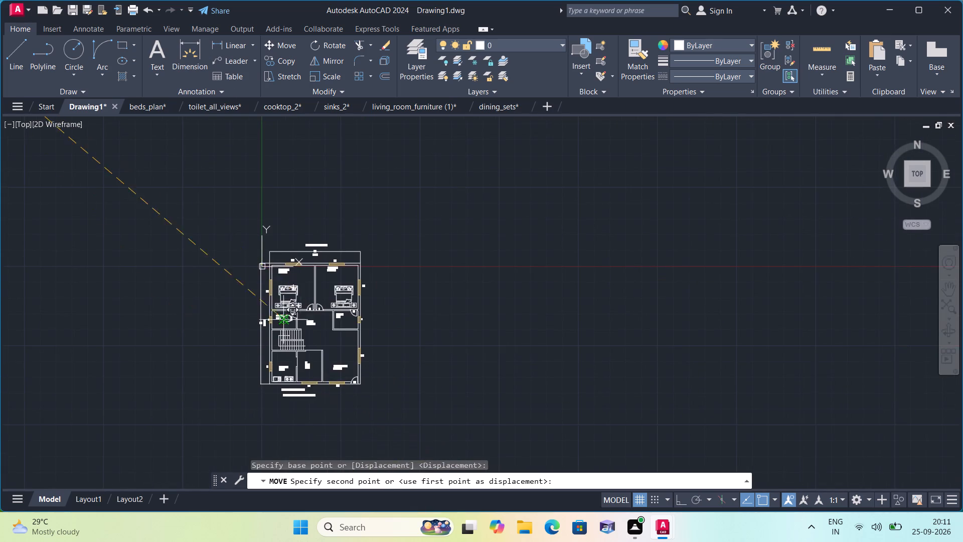
scroll(281, 320, "up", 4)
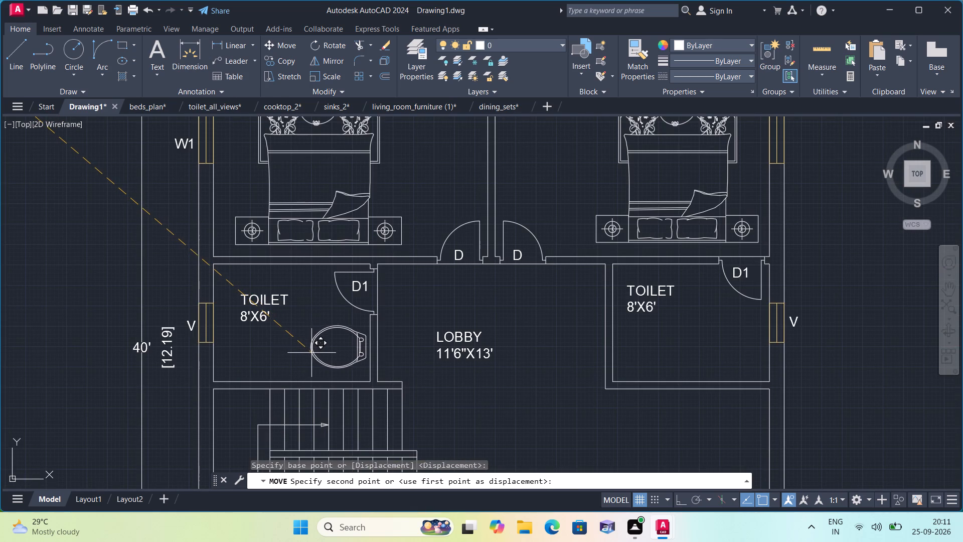
left_click(312, 354)
Copy the whole toilet seat into the east toilet room, with its back against the east wall near ventilator V.
scroll(339, 368, "up", 2)
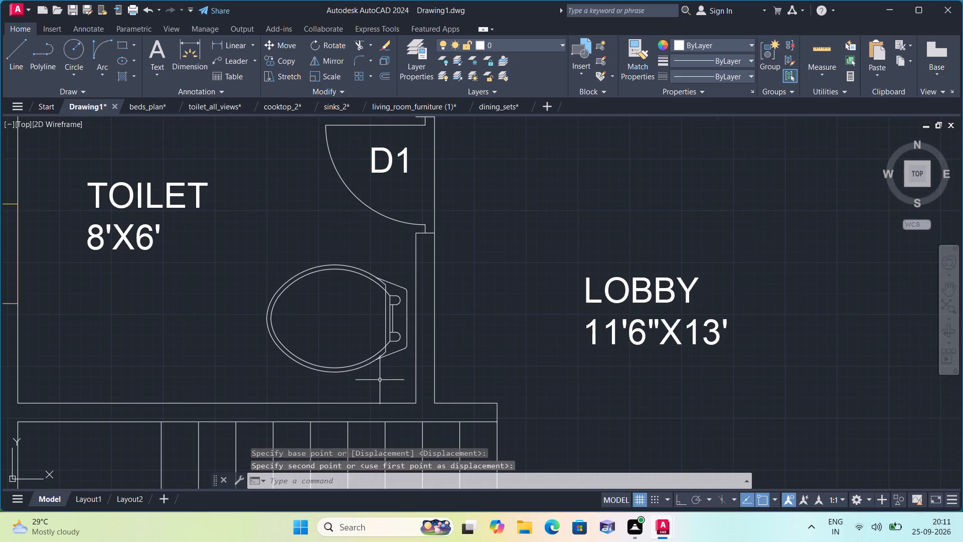
left_click(381, 380)
left_click(331, 284)
left_click(399, 365)
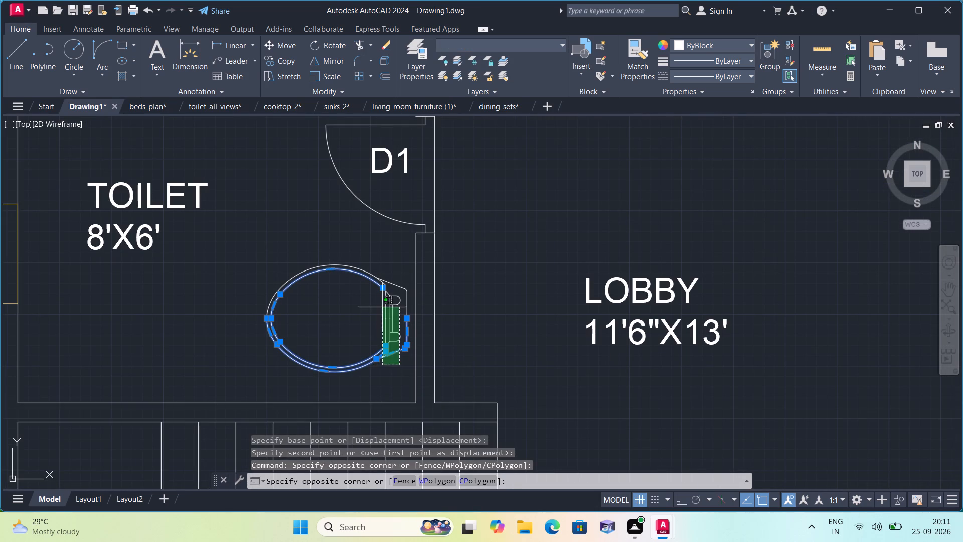
left_click(370, 278)
left_click_drag(339, 311, 327, 286)
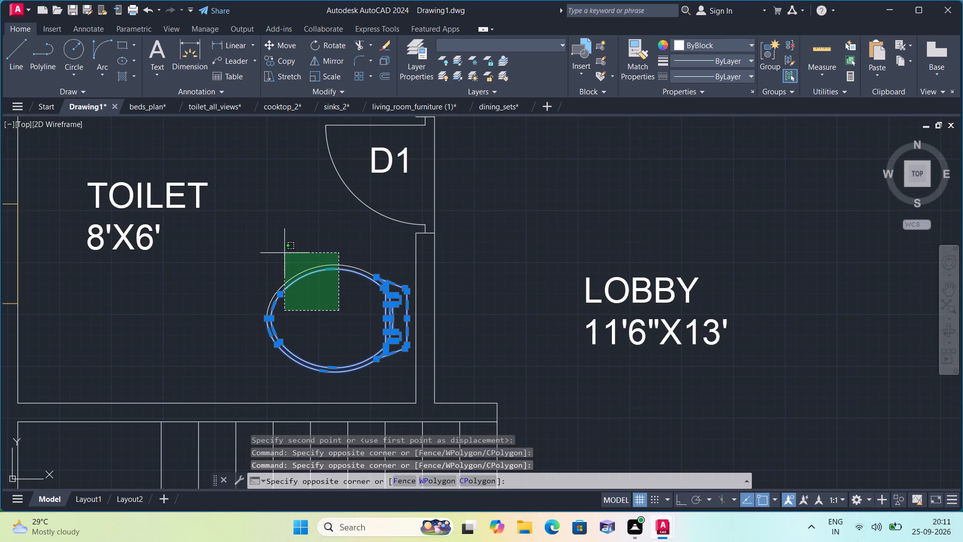
left_click(280, 252)
left_click(285, 59)
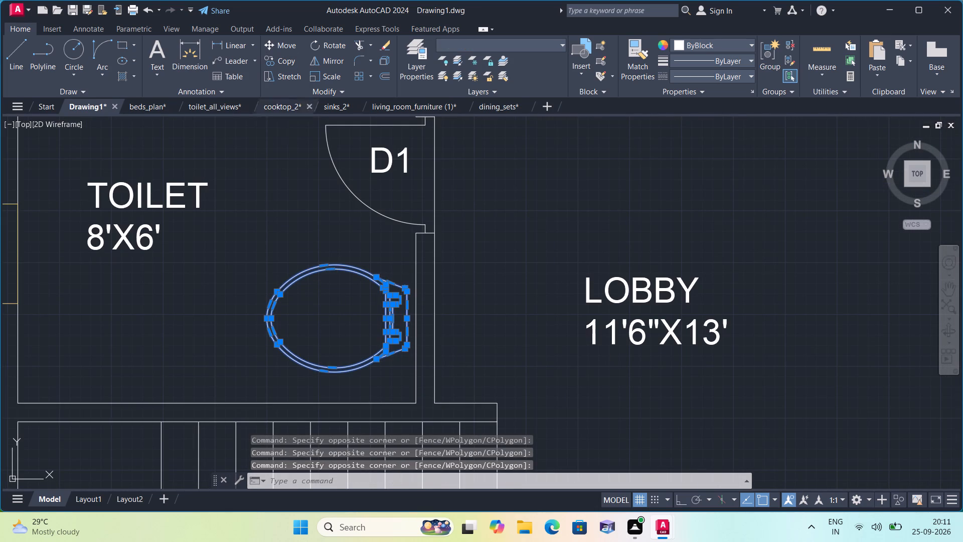
left_click(305, 294)
scroll(380, 313, "down", 2)
middle_click_drag(369, 313, 112, 278)
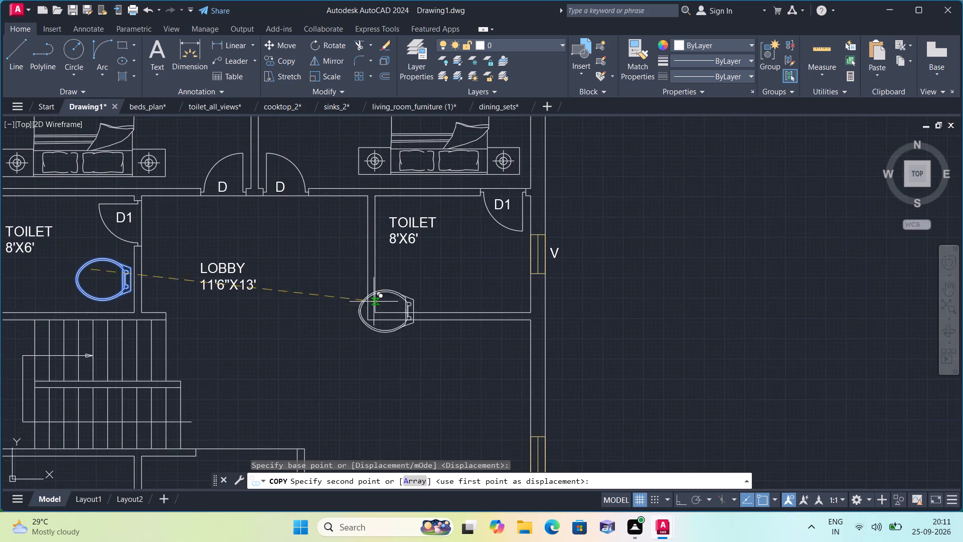
scroll(432, 276, "up", 2)
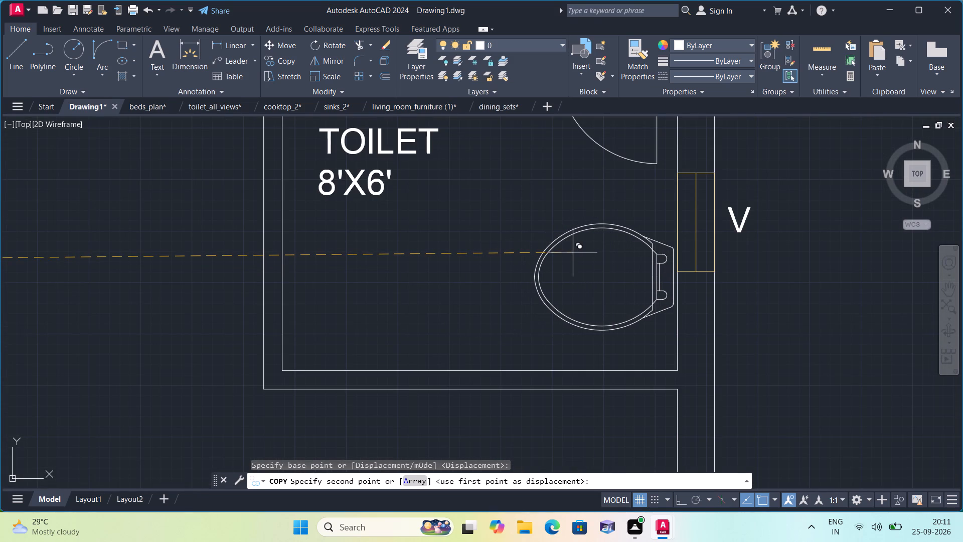
left_click(573, 252)
key("Escape")
Scale the eight-chair dining set northeast of the plan down to about one sixth of its size about the table's middle.
scroll(479, 291, "down", 1)
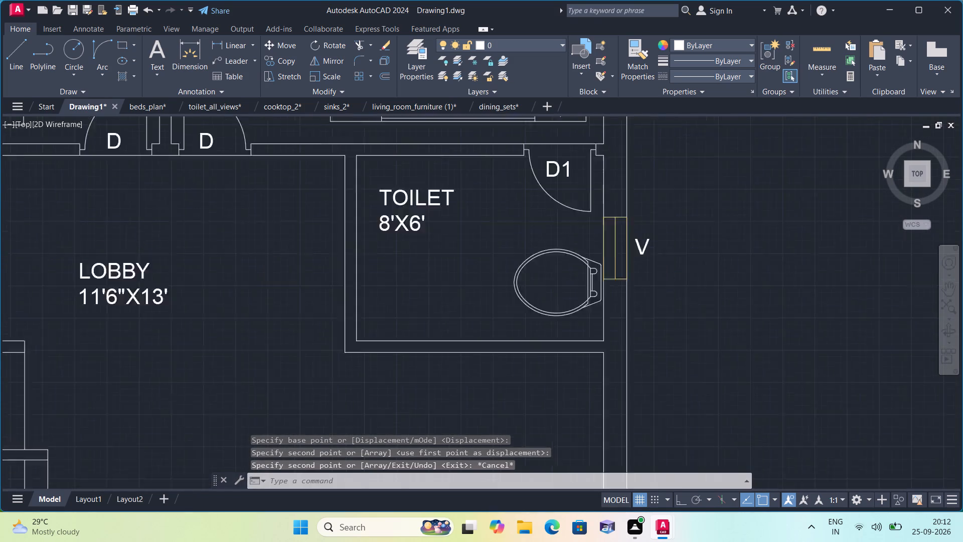
scroll(460, 294, "down", 2)
scroll(234, 321, "down", 2)
middle_click_drag(133, 318, 156, 368)
scroll(160, 372, "down", 2)
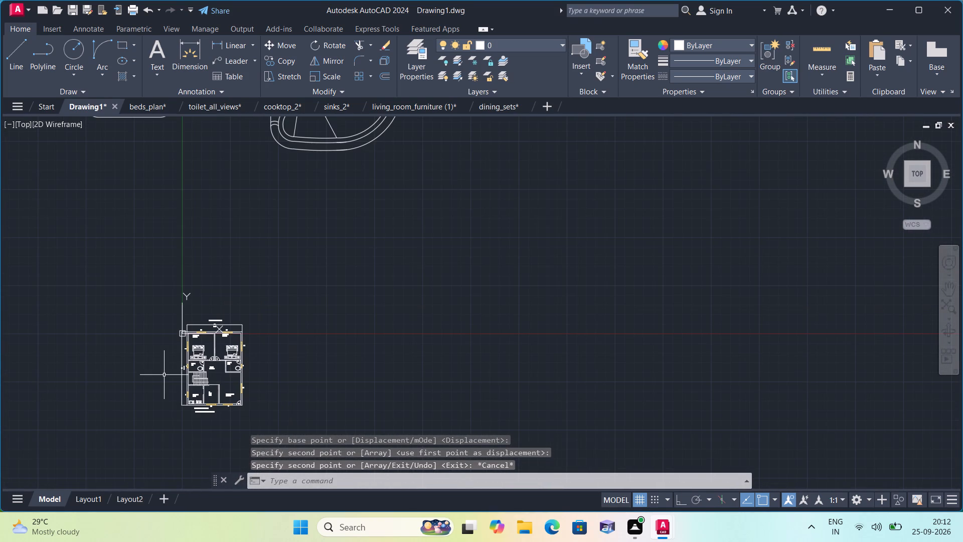
middle_click_drag(231, 292, 263, 377)
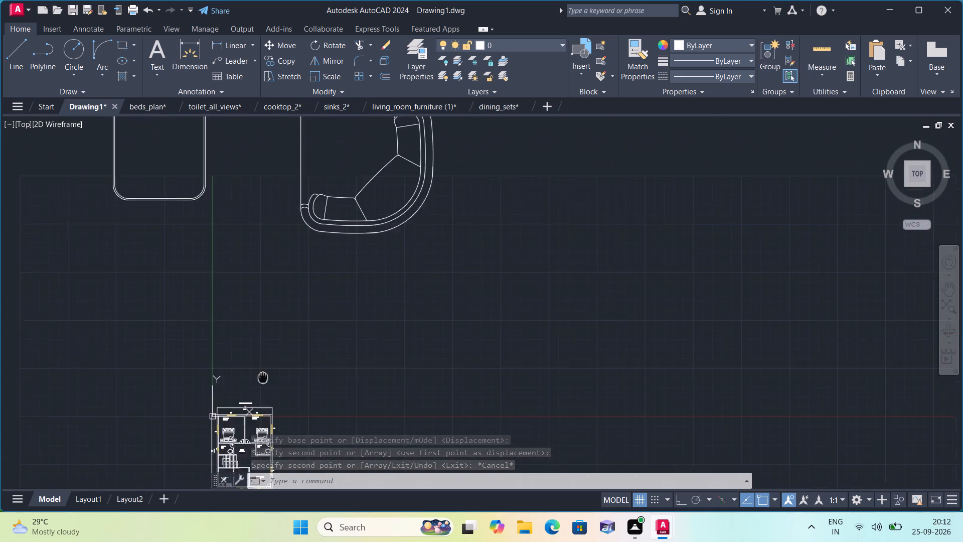
scroll(264, 378, "down", 1)
scroll(248, 316, "down", 3)
left_click(462, 323)
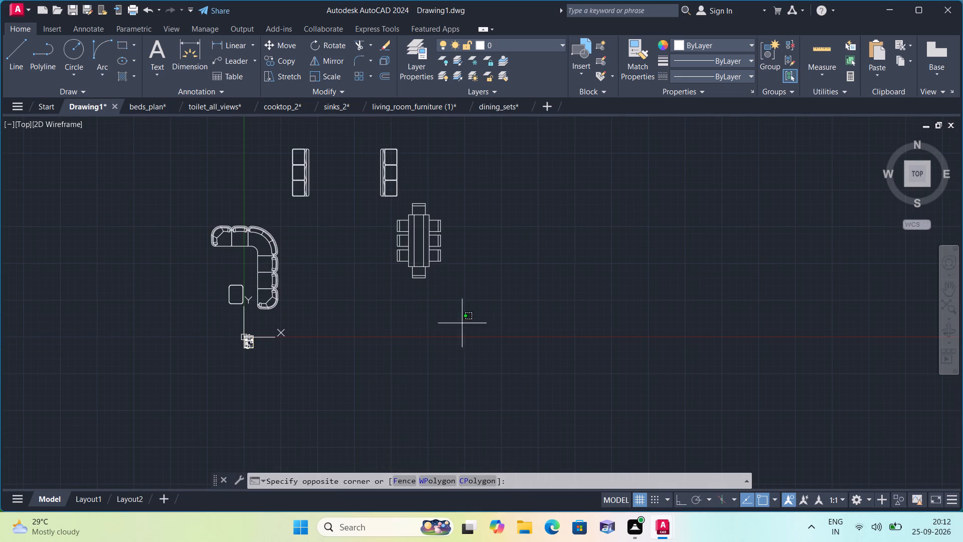
left_click(396, 203)
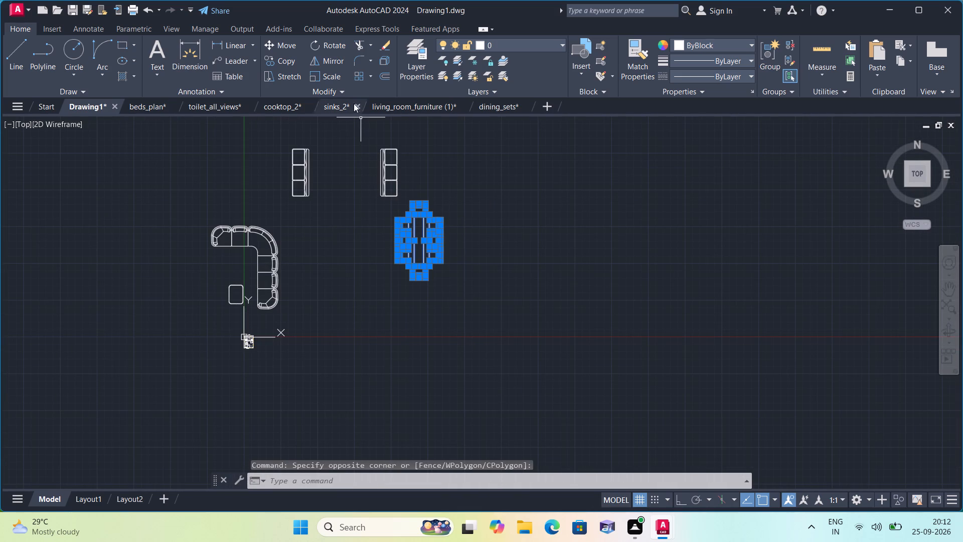
left_click(331, 73)
scroll(417, 244, "up", 2)
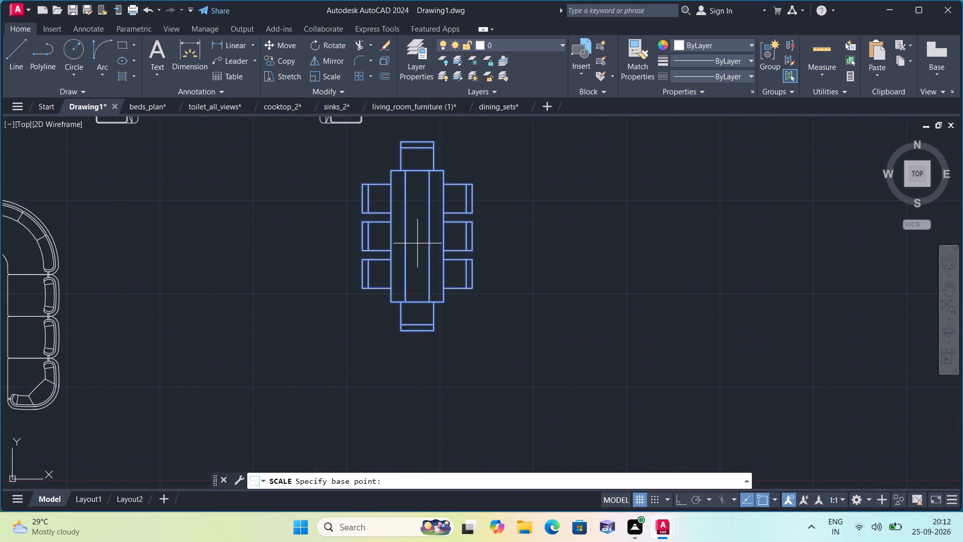
left_click(417, 243)
left_click(419, 257)
Move the reduced eight-chair dining set into the open space just east of the floor plan.
left_click_drag(456, 284, 448, 268)
left_click(385, 202)
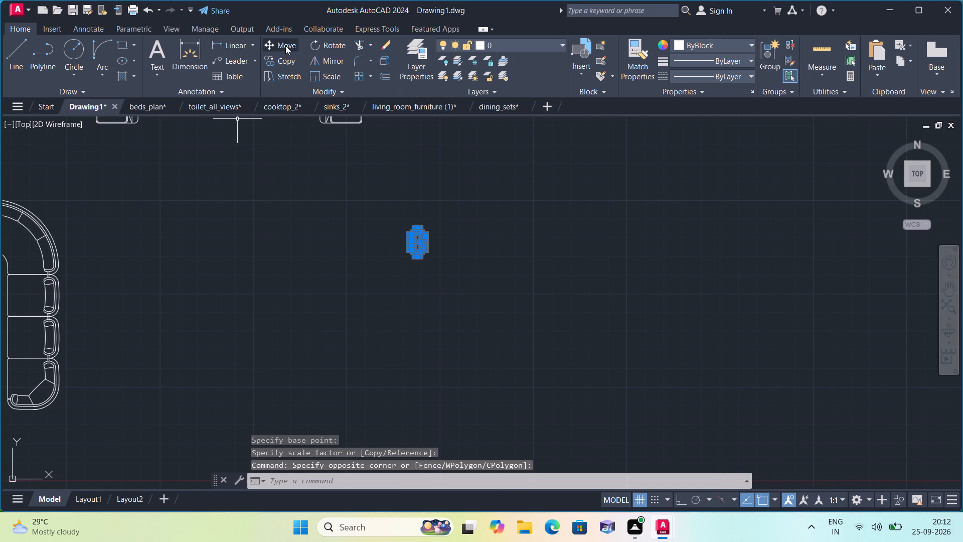
left_click(285, 44)
left_click(413, 235)
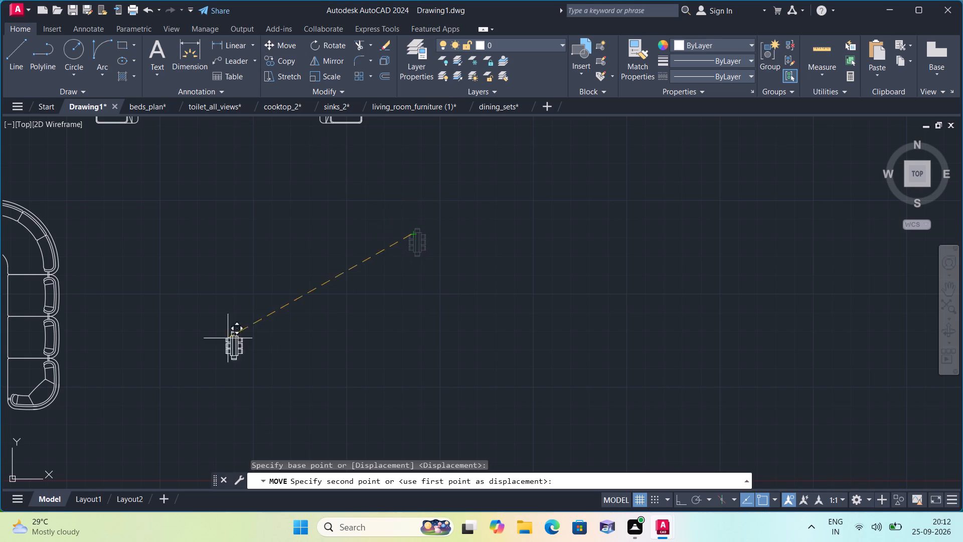
middle_click_drag(173, 367, 410, 198)
scroll(171, 367, "down", 1)
scroll(294, 281, "up", 5)
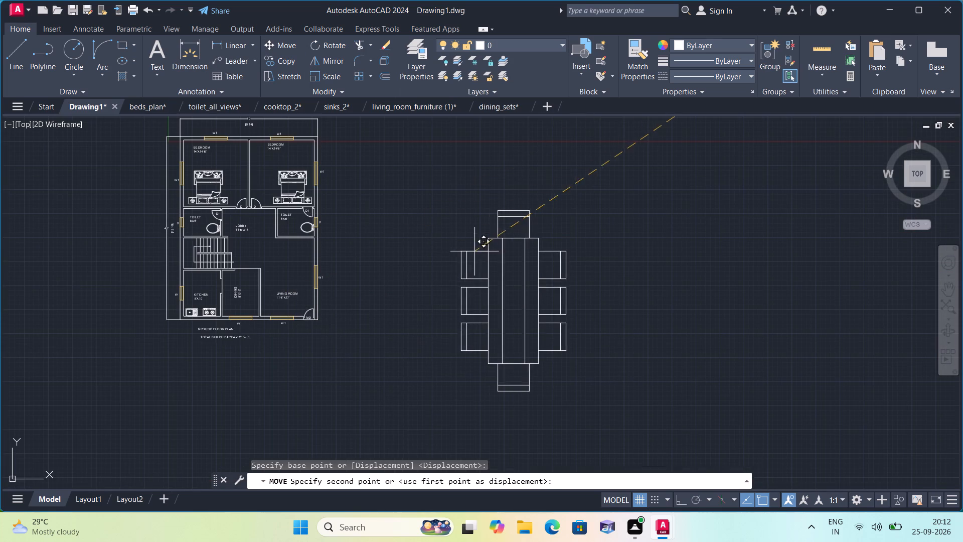
left_click(474, 251)
Scale the whole eight-chair dining set east of the plan down to about 0.15 of its size about a point on the table.
left_click(554, 424)
left_click(428, 198)
left_click_drag(588, 394, 585, 387)
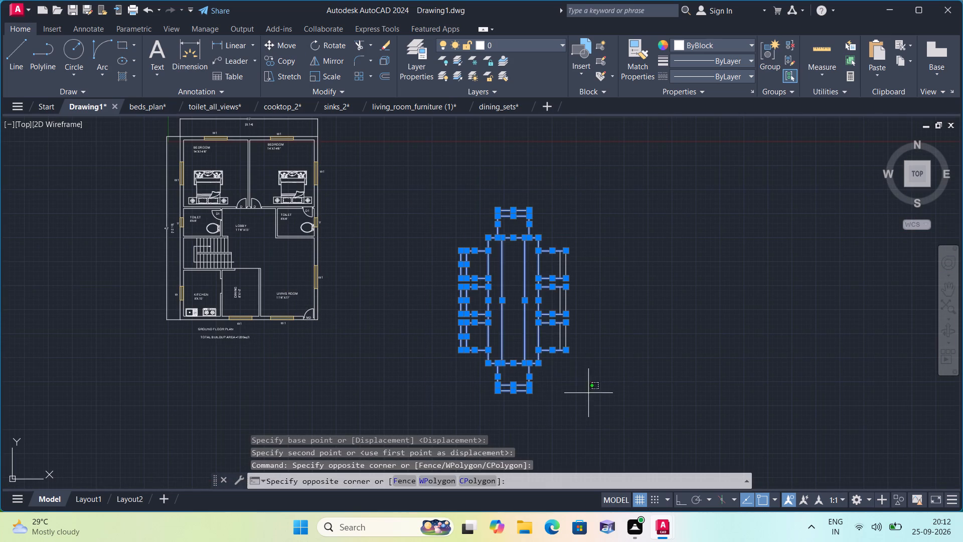
left_click_drag(585, 387, 578, 366)
left_click(497, 215)
left_click(336, 76)
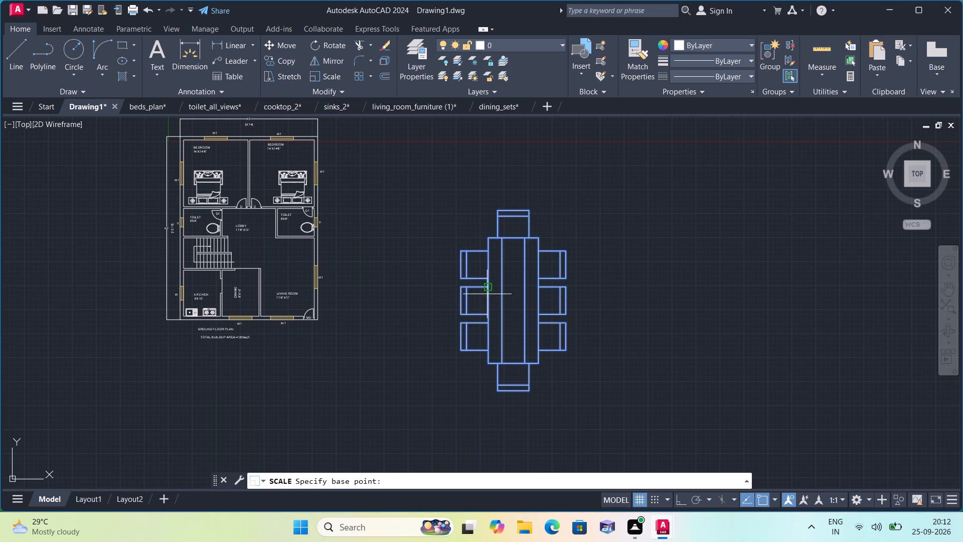
left_click(492, 299)
left_click(492, 312)
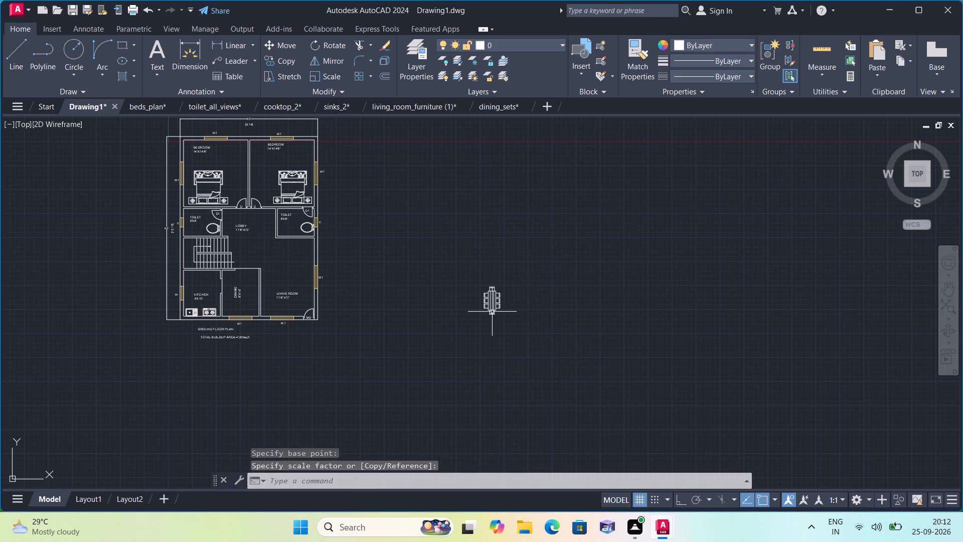
Move the reduced dining set into the middle of the 8'X10' dining room, between the kitchen and living room.
left_click_drag(537, 342, 529, 326)
left_click(450, 249)
left_click(280, 47)
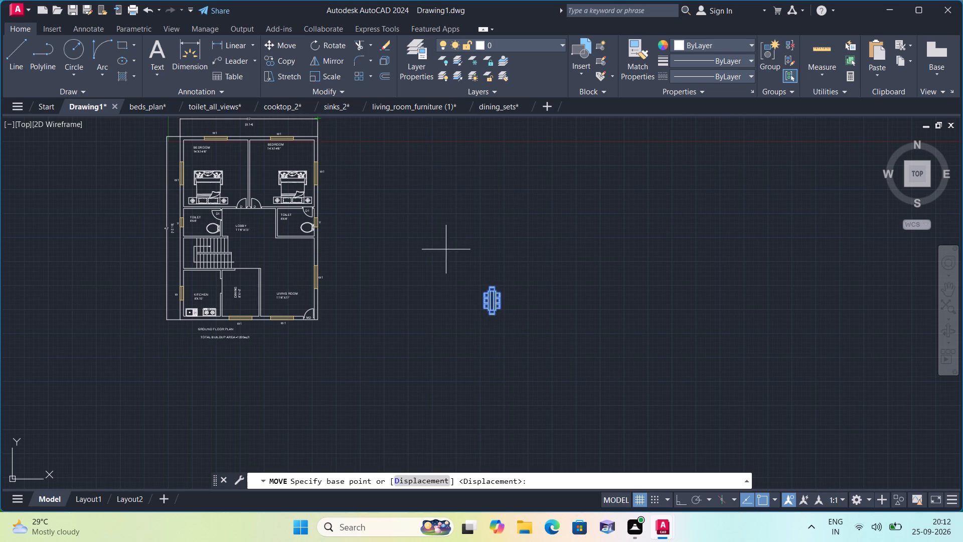
left_click(493, 299)
scroll(224, 300, "up", 3)
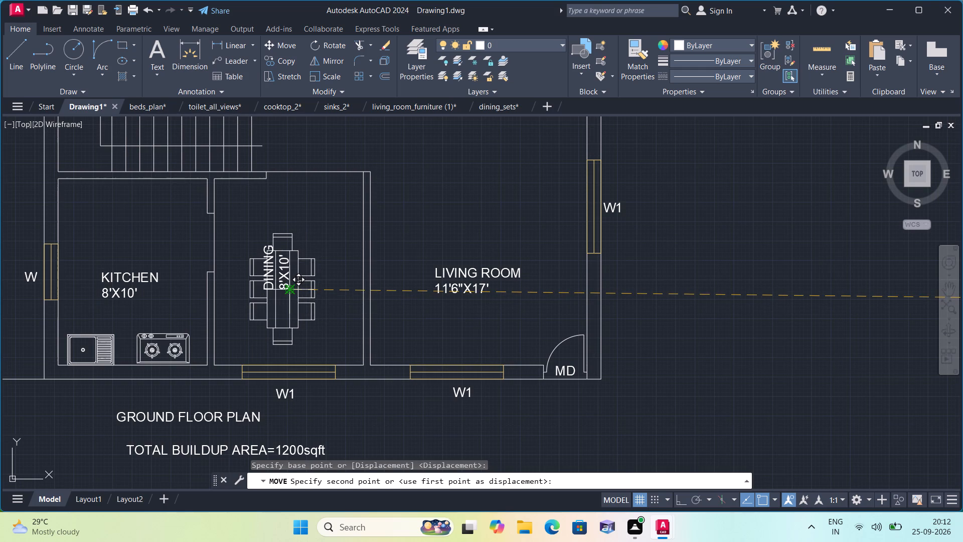
left_click(292, 287)
Move the DINING 8'X10' label slightly south and east so it sits over the dining table.
scroll(281, 279, "up", 3)
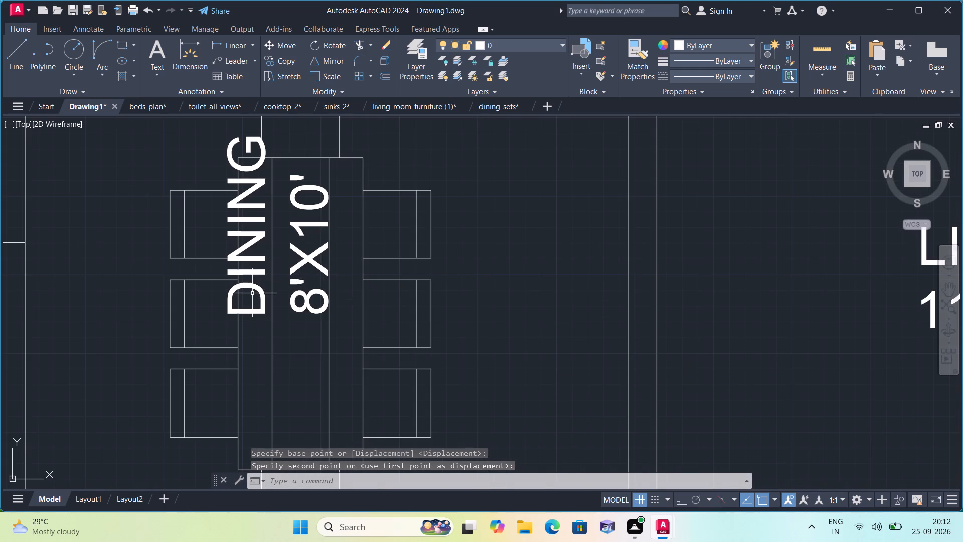
left_click(253, 293)
left_click(253, 294)
left_click(253, 285)
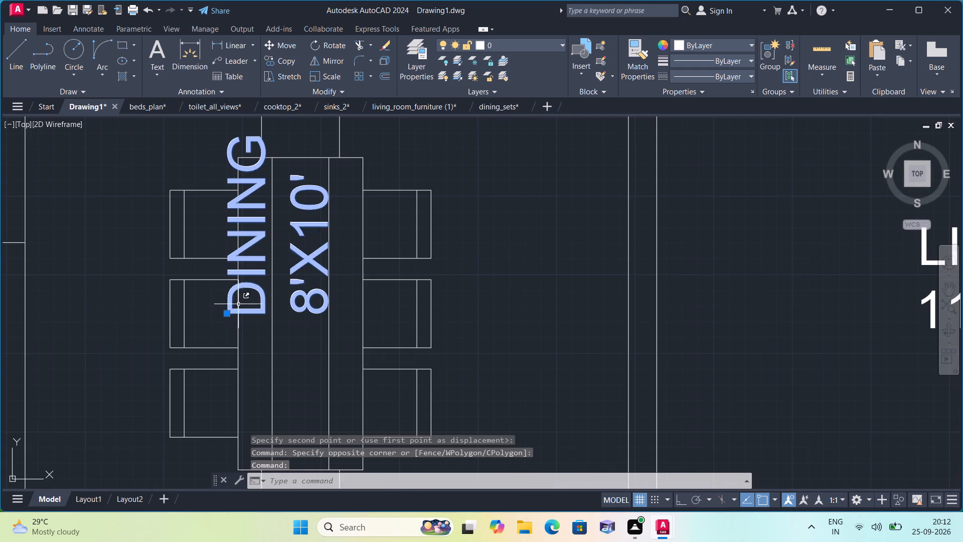
left_click(227, 312)
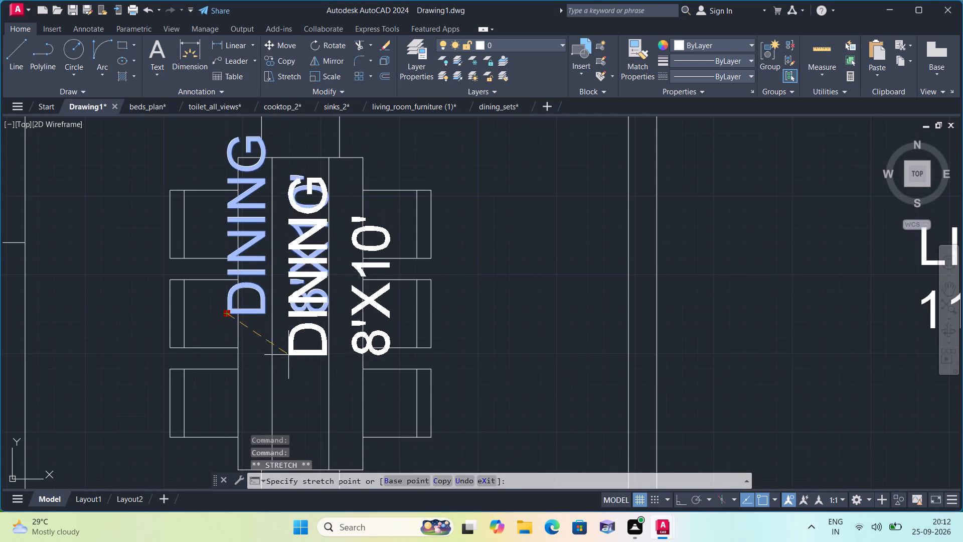
middle_click_drag(284, 358, 288, 298)
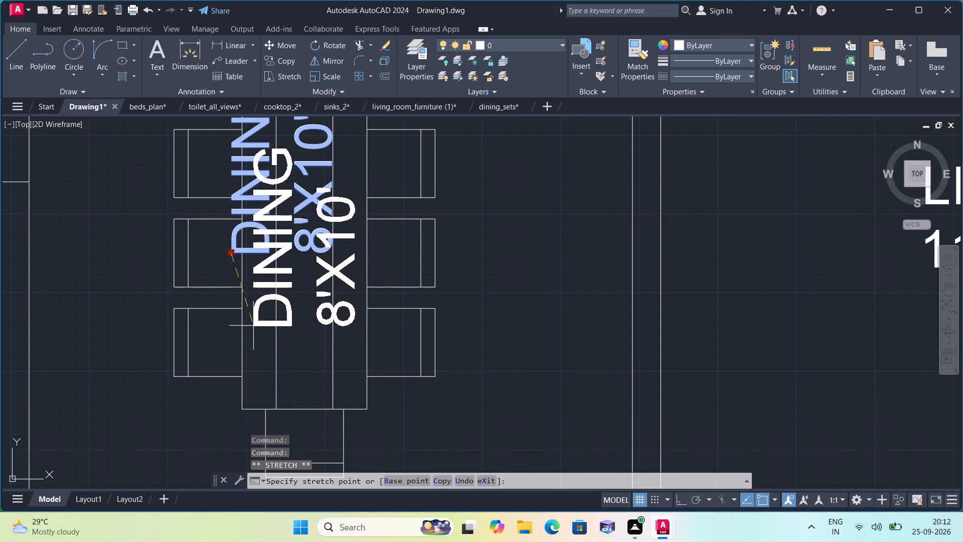
left_click(244, 329)
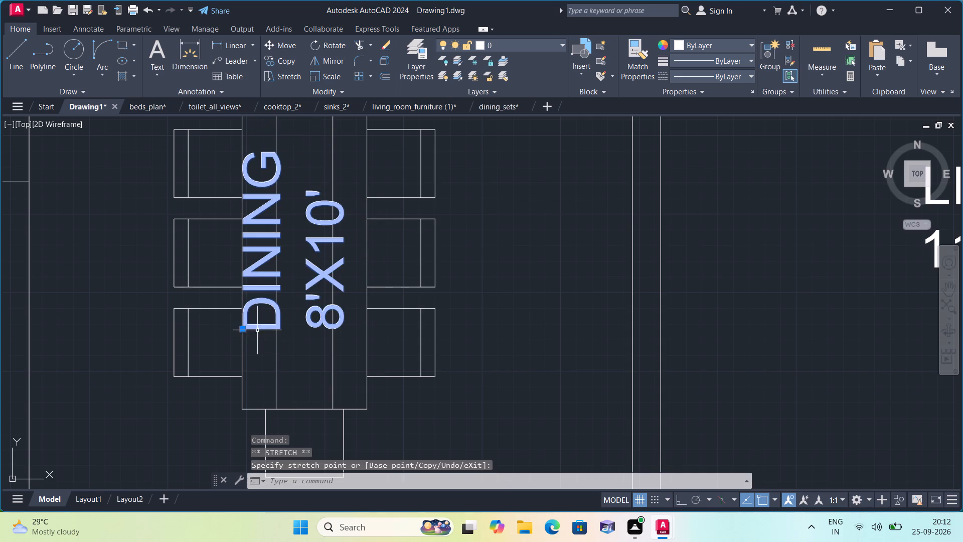
key("Escape")
Scale the eastern of the two three-seat sofas northeast of the plan down to a little under half its size.
scroll(355, 325, "down", 3)
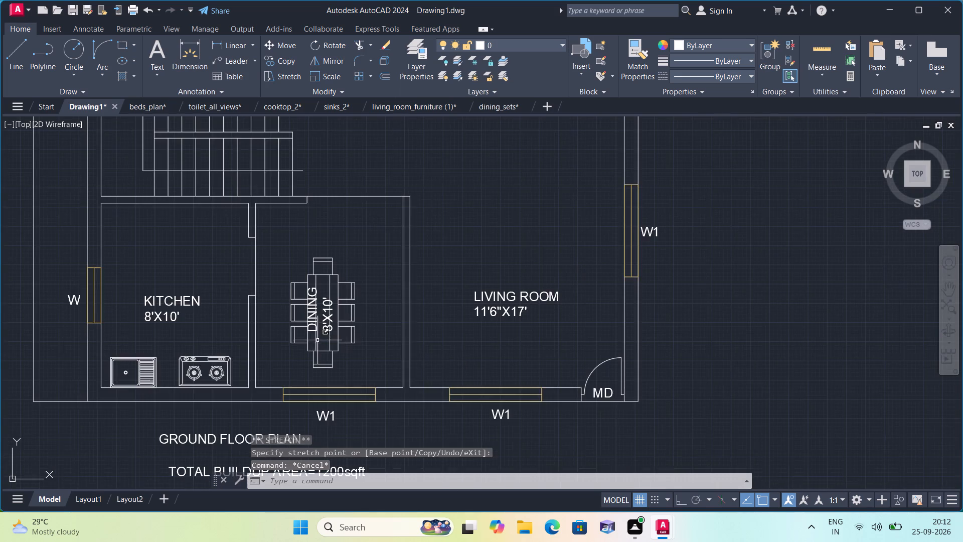
middle_click_drag(299, 297, 304, 378)
scroll(299, 298, "down", 1)
scroll(308, 381, "down", 2)
scroll(320, 300, "down", 2)
scroll(347, 221, "down", 1)
middle_click_drag(347, 221, 291, 377)
scroll(354, 342, "down", 2)
middle_click_drag(353, 365, 355, 400)
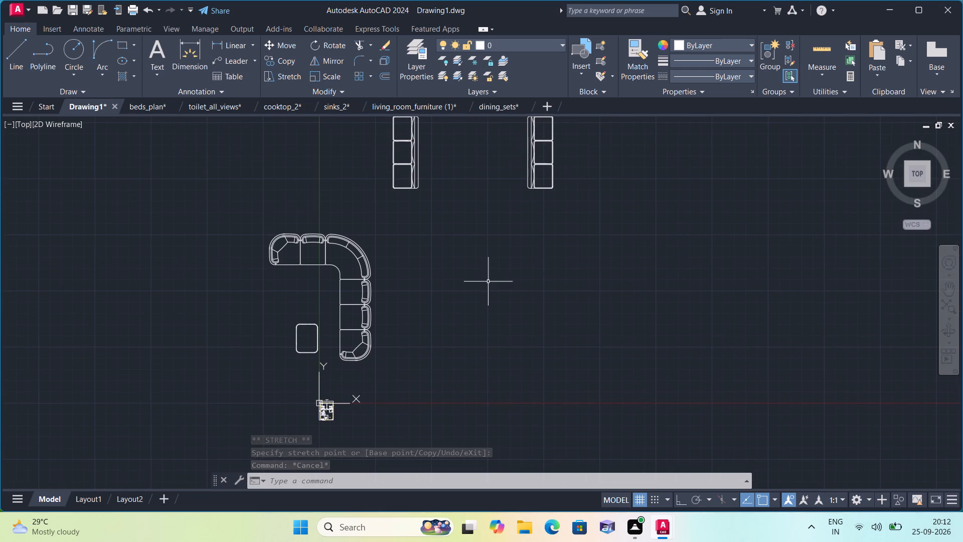
middle_click_drag(519, 232, 473, 342)
left_click_drag(515, 339, 496, 297)
left_click(455, 203)
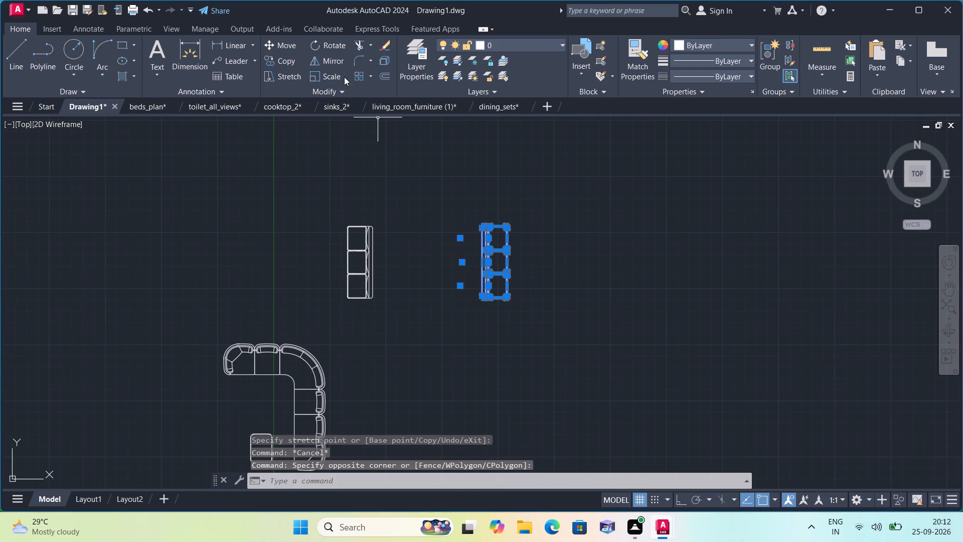
left_click(328, 74)
left_click(492, 268)
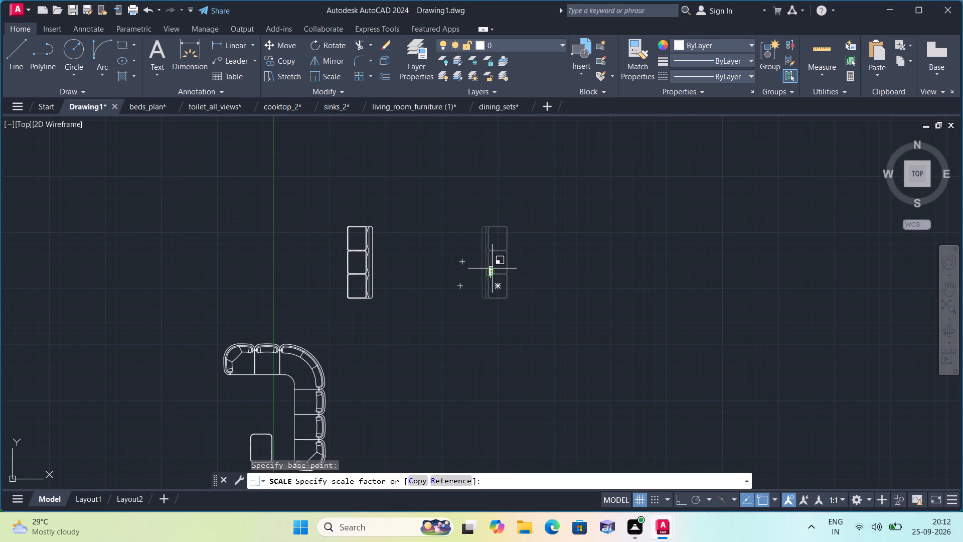
left_click(494, 282)
Move the reduced three-seat sofa into the open space just east of the floor plan.
left_click_drag(512, 316, 506, 303)
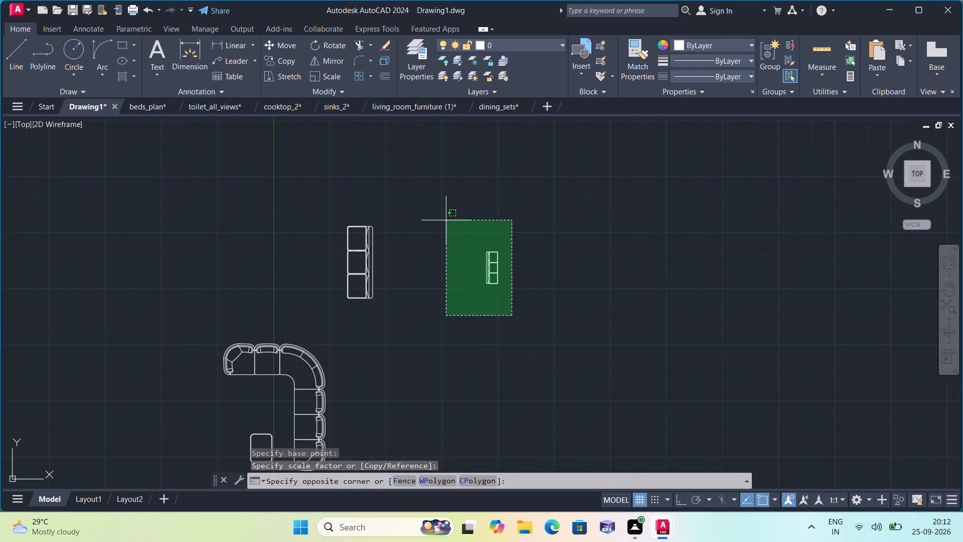
left_click(445, 219)
left_click(291, 45)
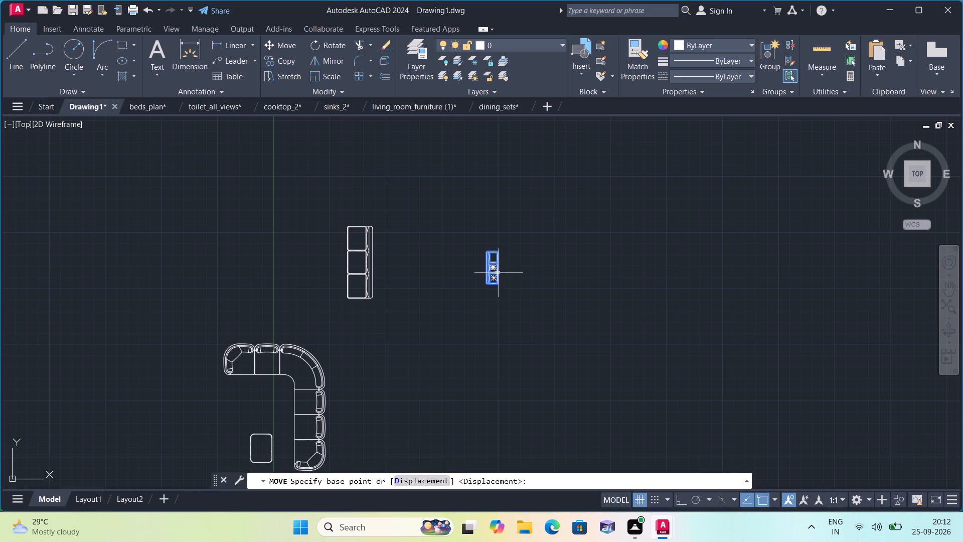
left_click(498, 273)
middle_click_drag(382, 404, 383, 200)
scroll(319, 317, "up", 3)
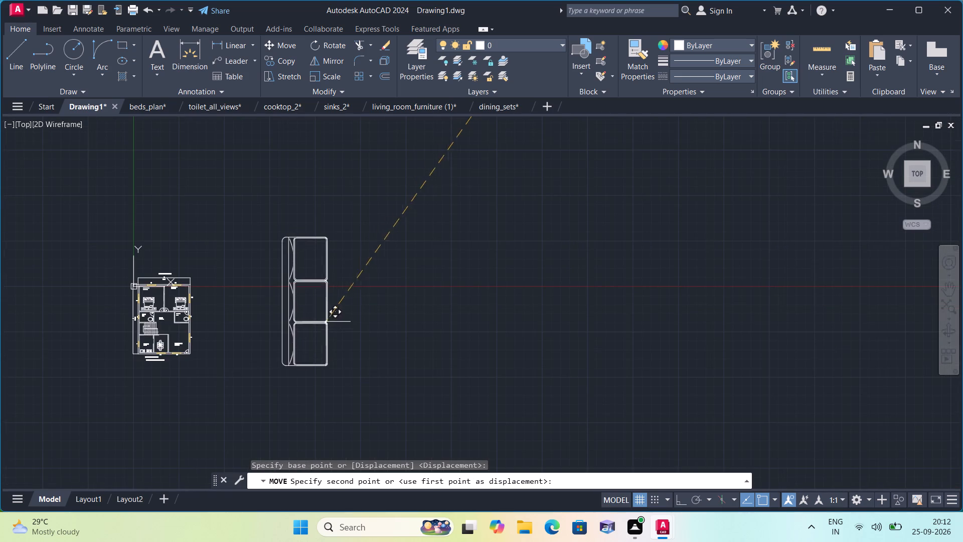
scroll(274, 300, "up", 2)
middle_click_drag(298, 308, 477, 366)
scroll(477, 366, "up", 1)
scroll(461, 336, "down", 3)
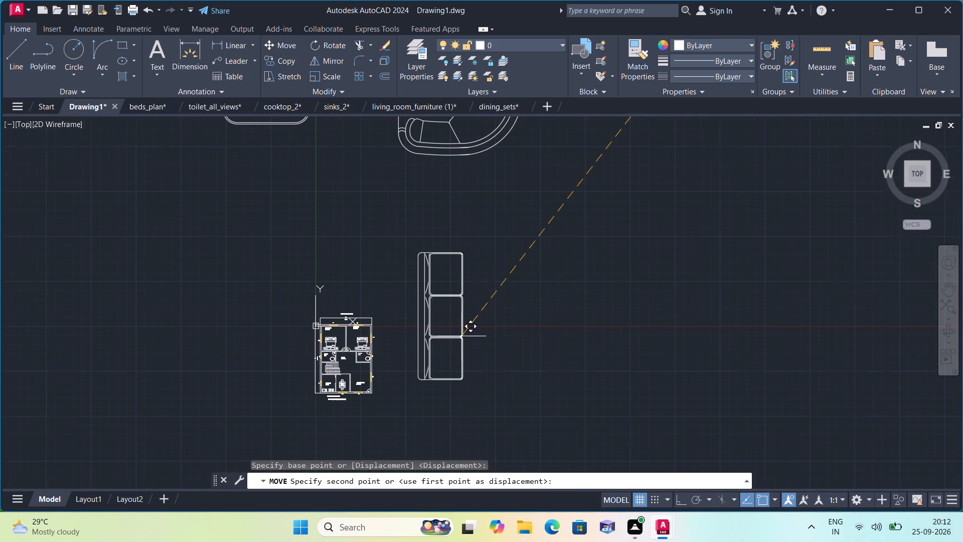
left_click(461, 344)
Move the east bedroom's BEDROOM 14'X14'6" label southeast, toward the space above the bed.
scroll(385, 337, "up", 4)
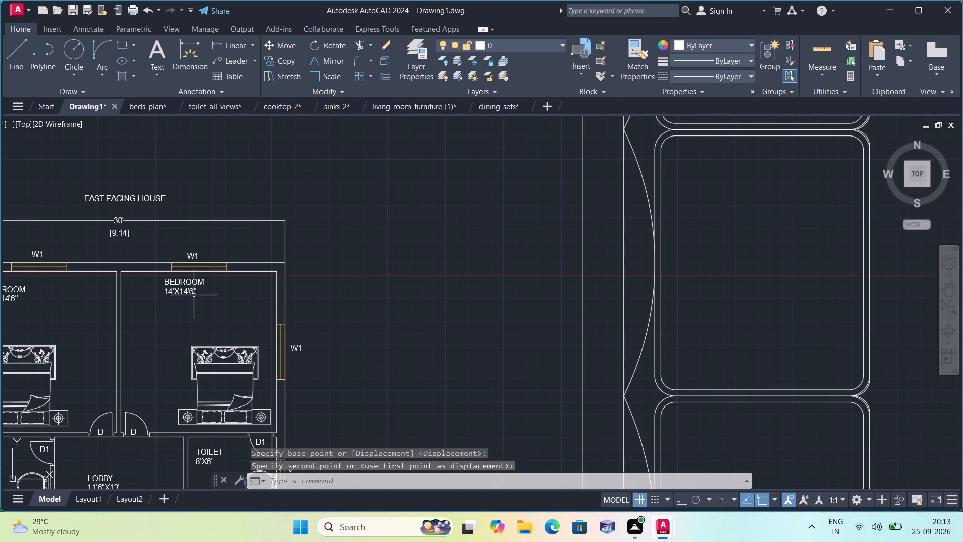
left_click(190, 293)
left_click(167, 281)
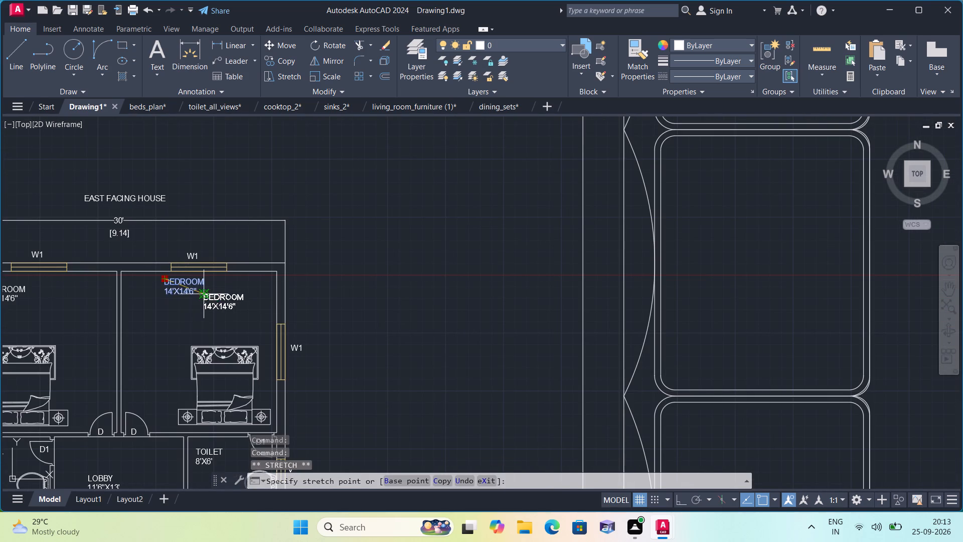
left_click(203, 290)
scroll(203, 290, "down", 1)
key("Escape")
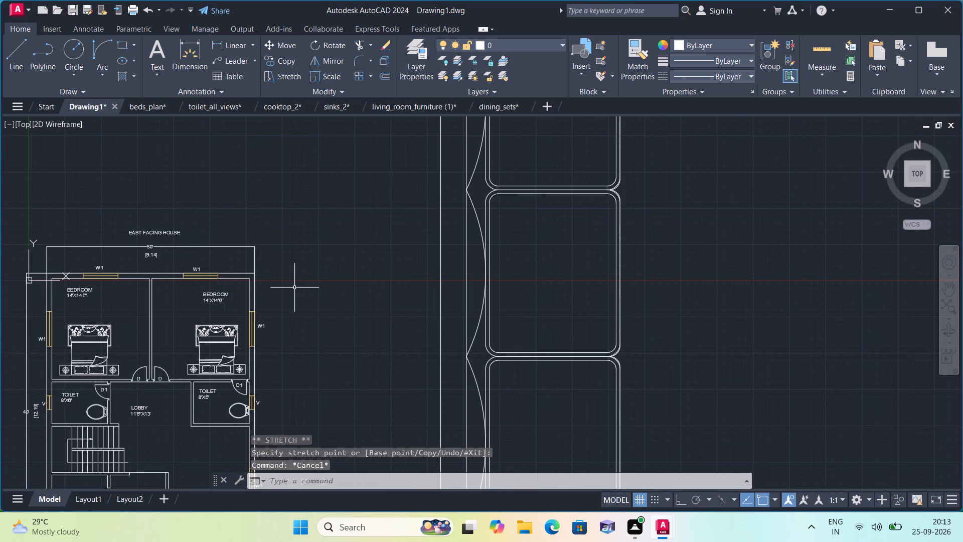
Scale the three-seat sofa beside the plan down to about one twelfth of its size.
scroll(343, 326, "down", 1)
scroll(486, 390, "down", 1)
left_click_drag(540, 443, 535, 441)
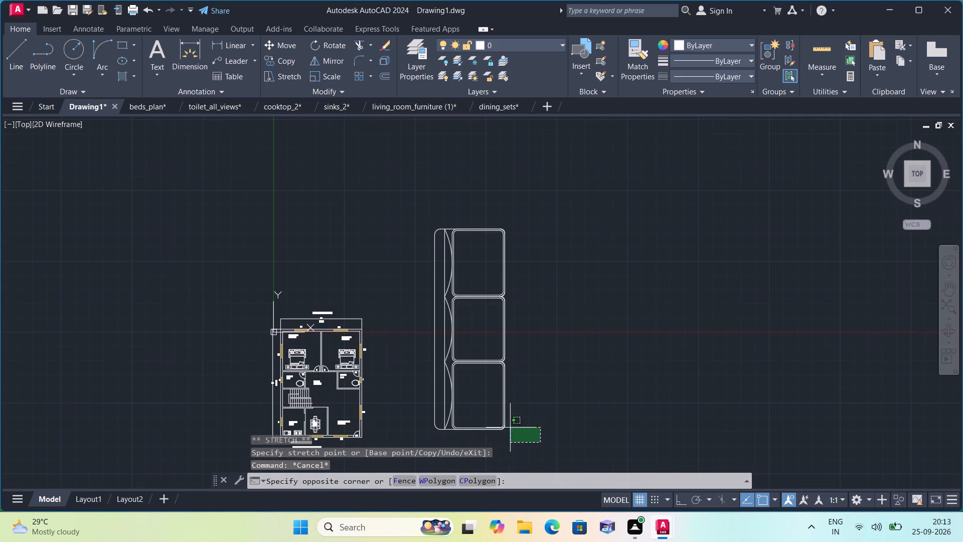
left_click(406, 221)
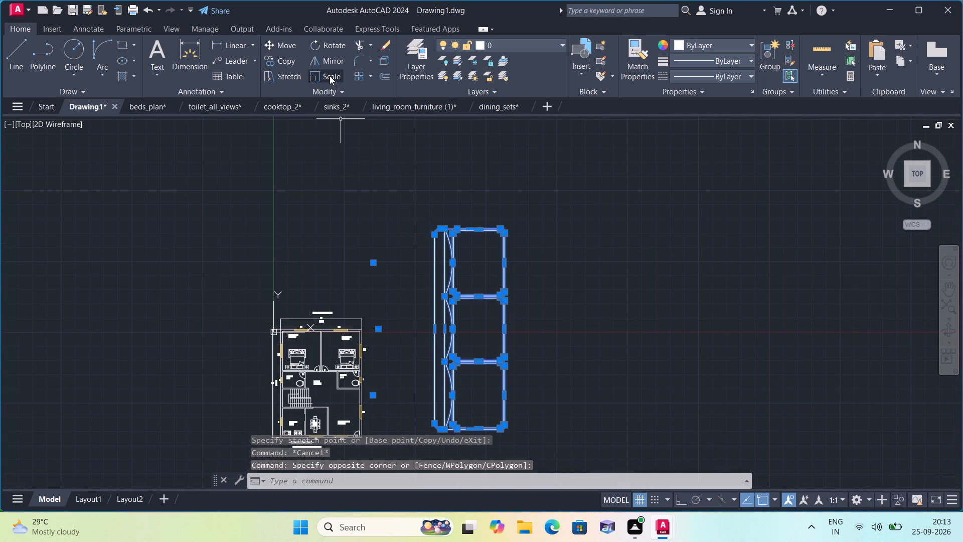
left_click(330, 76)
left_click(450, 293)
left_click(456, 301)
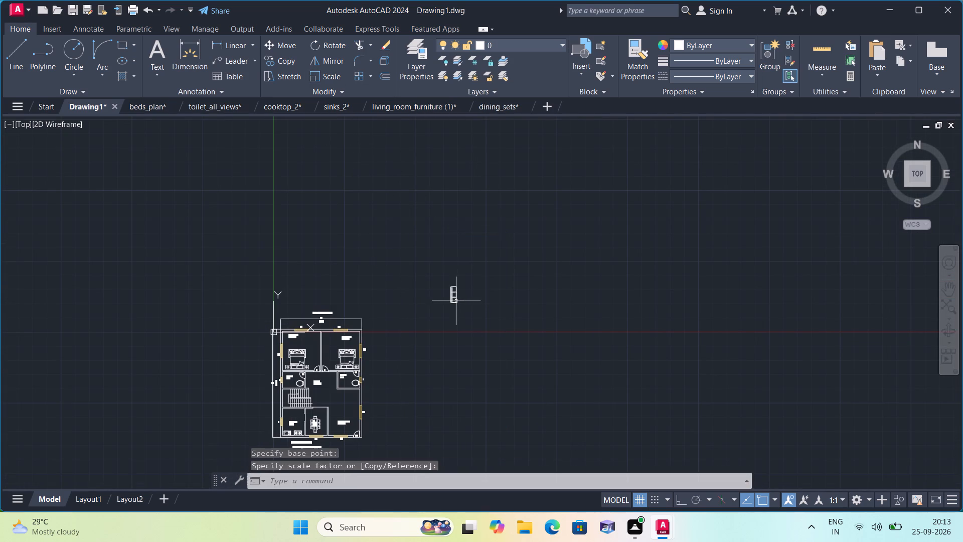
Move the reduced three-seat sofa into the east bedroom's northwest corner, with its back along the partition between the bedrooms.
left_click_drag(481, 321, 478, 317)
left_click(417, 261)
left_click(277, 43)
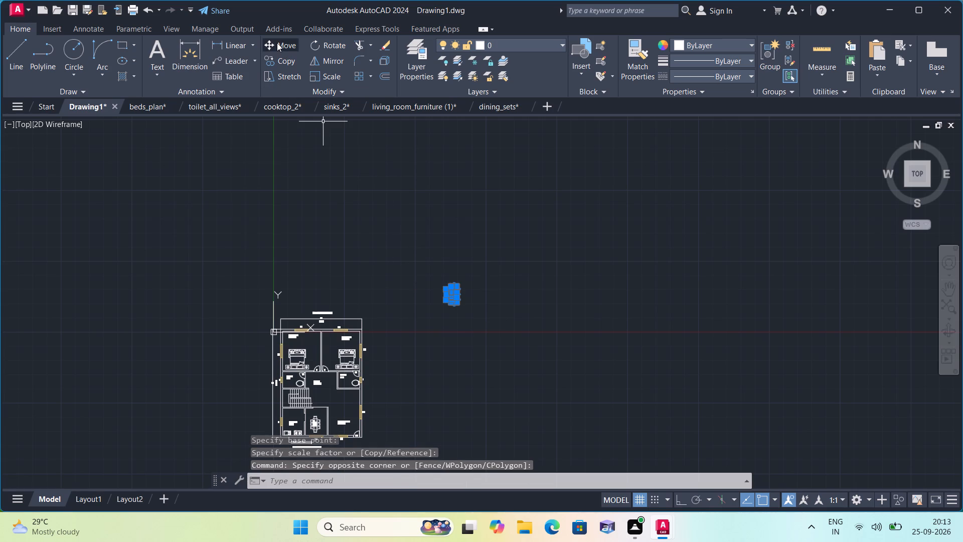
left_click(456, 294)
scroll(339, 349, "up", 1)
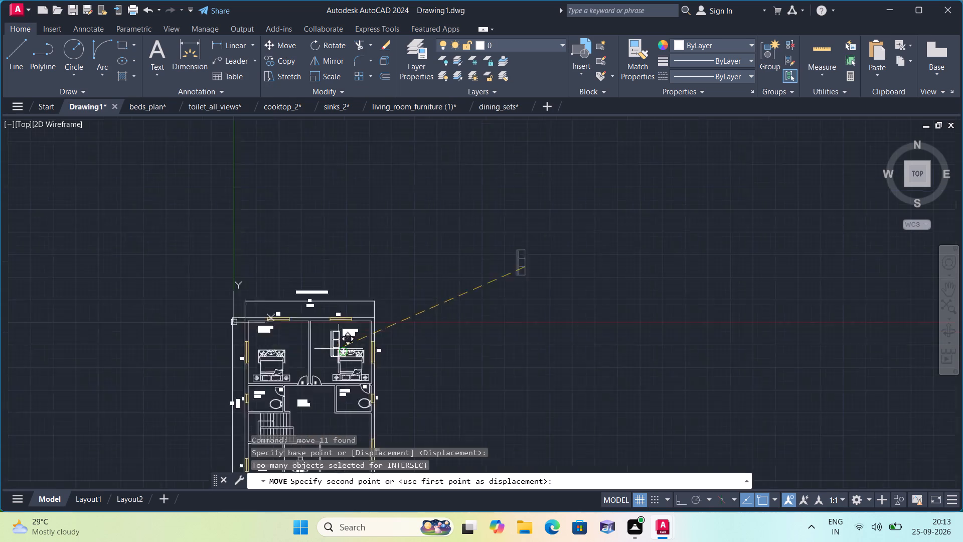
scroll(339, 349, "up", 2)
left_click(289, 328)
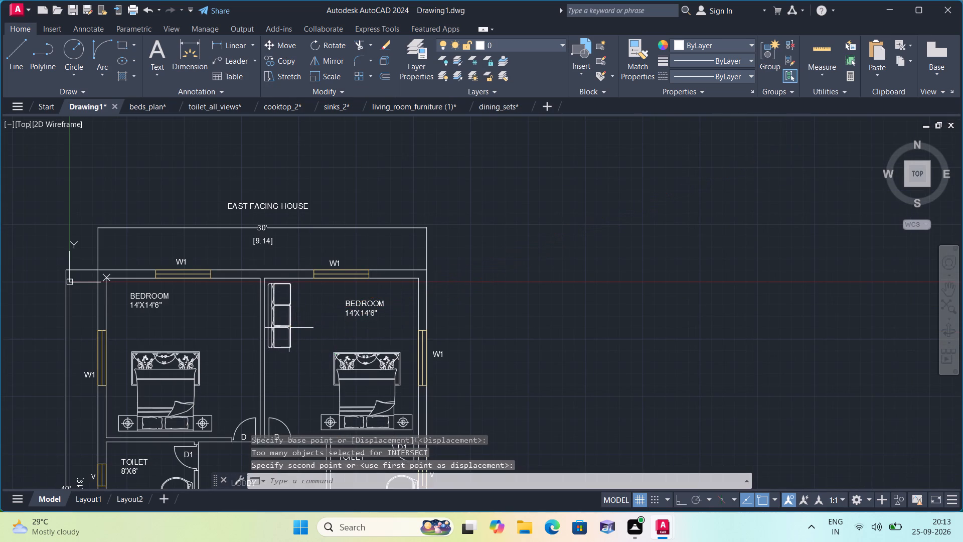
Scale the remaining full-size three-seat sofa northeast of the plan down to about one sixth of its size about its middle.
scroll(384, 313, "down", 2)
scroll(540, 263, "down", 3)
middle_click_drag(536, 259, 373, 405)
scroll(365, 420, "down", 1)
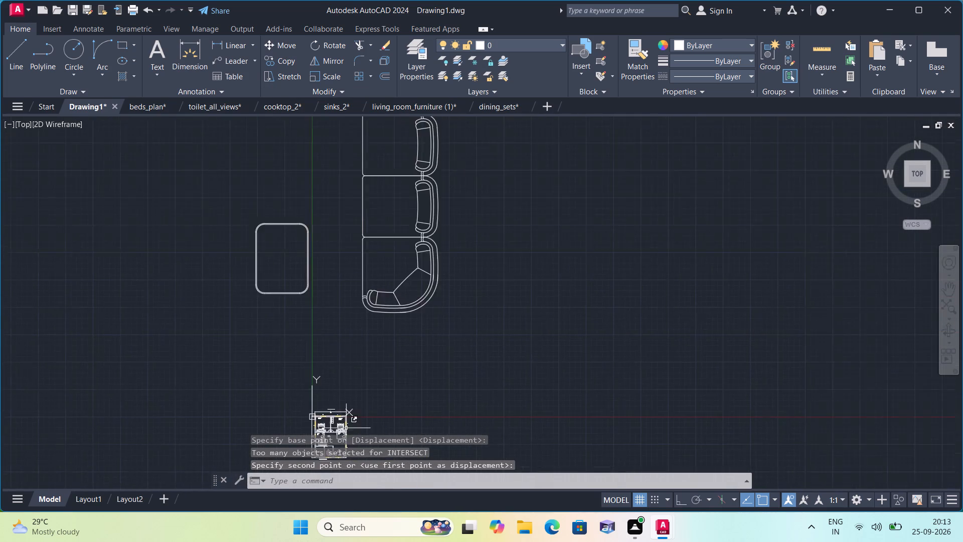
scroll(360, 422, "down", 1)
middle_click_drag(494, 293, 478, 350)
left_click_drag(478, 312, 449, 263)
left_click(403, 181)
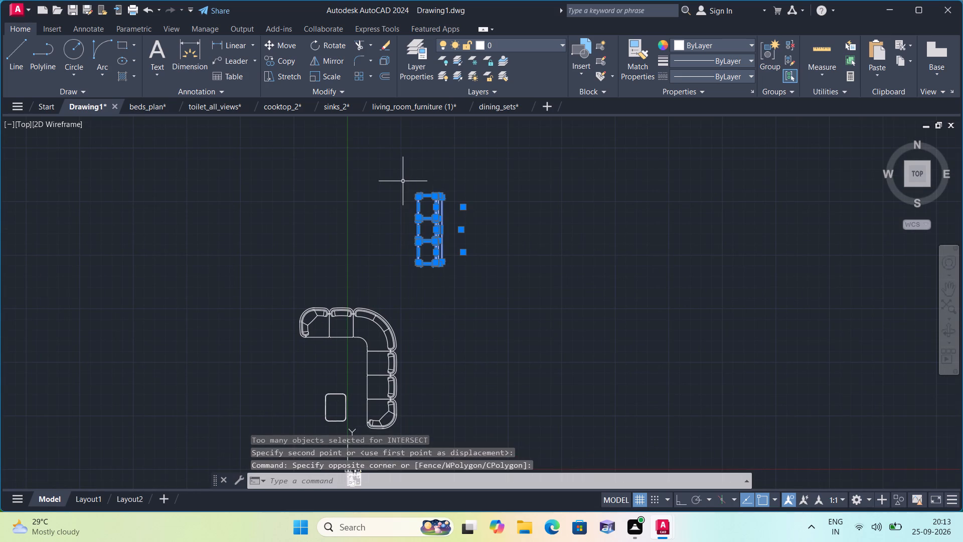
left_click(328, 75)
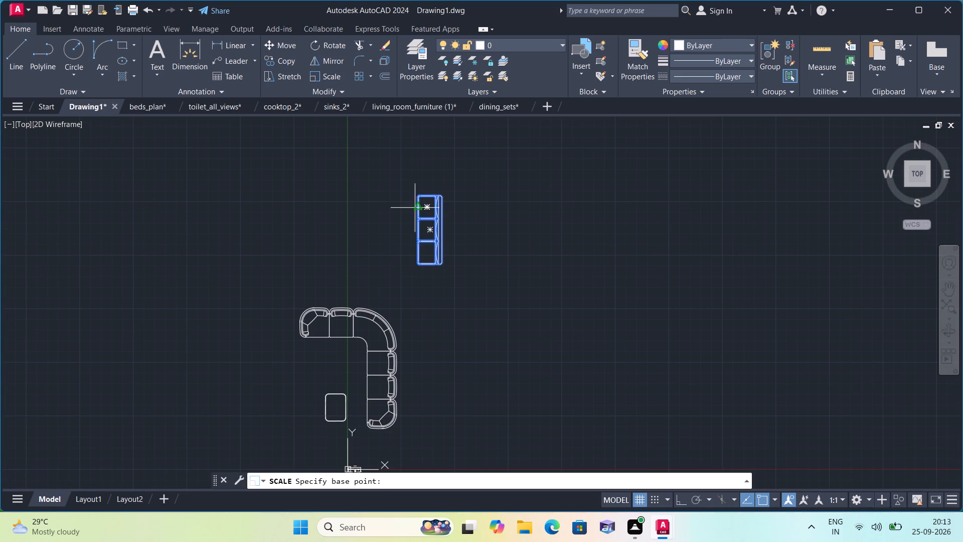
left_click(429, 227)
left_click(435, 232)
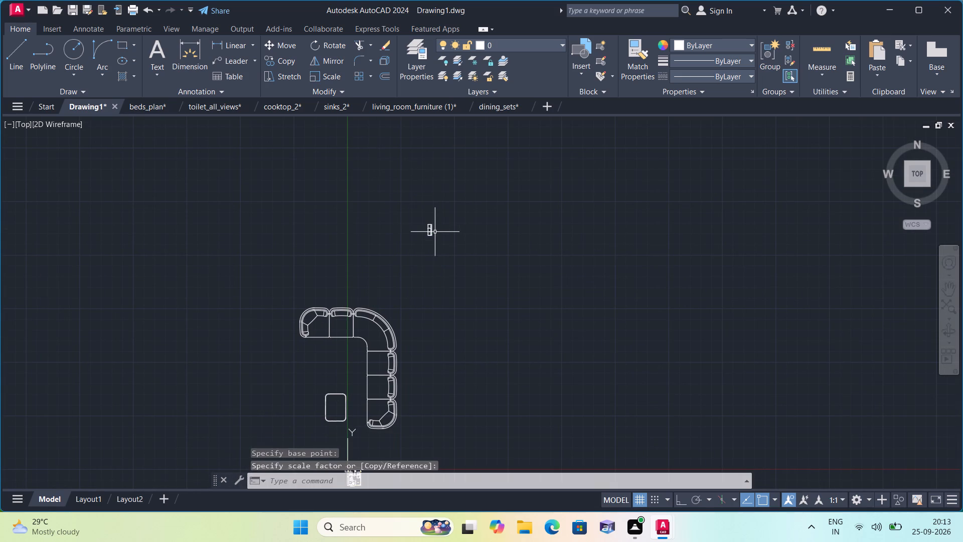
Move the three-seat sofa northeast of the plan to the open space just east of the floor plan.
left_click(457, 261)
left_click(400, 197)
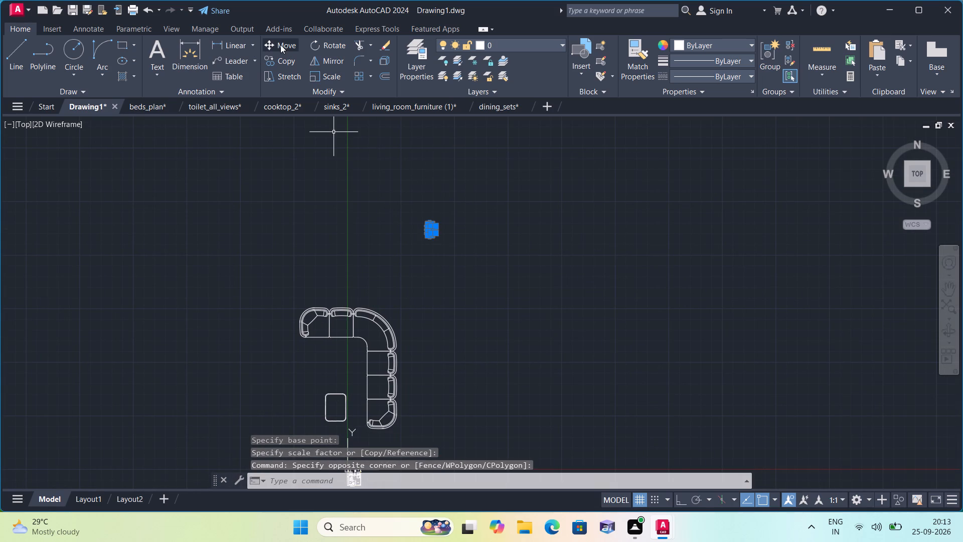
left_click(280, 45)
left_click(434, 229)
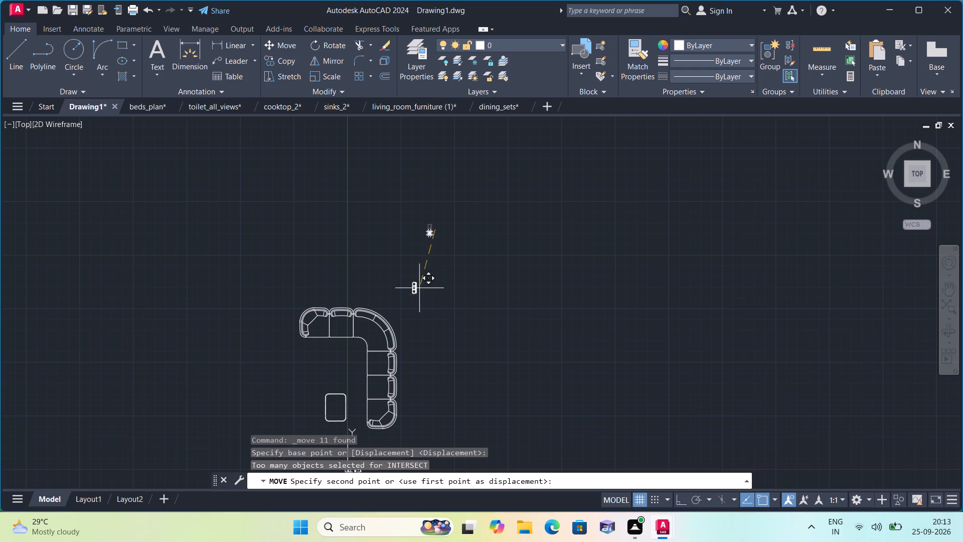
middle_click_drag(423, 308, 357, 196)
scroll(293, 336, "up", 3)
scroll(264, 292, "down", 1)
middle_click_drag(296, 351, 217, 202)
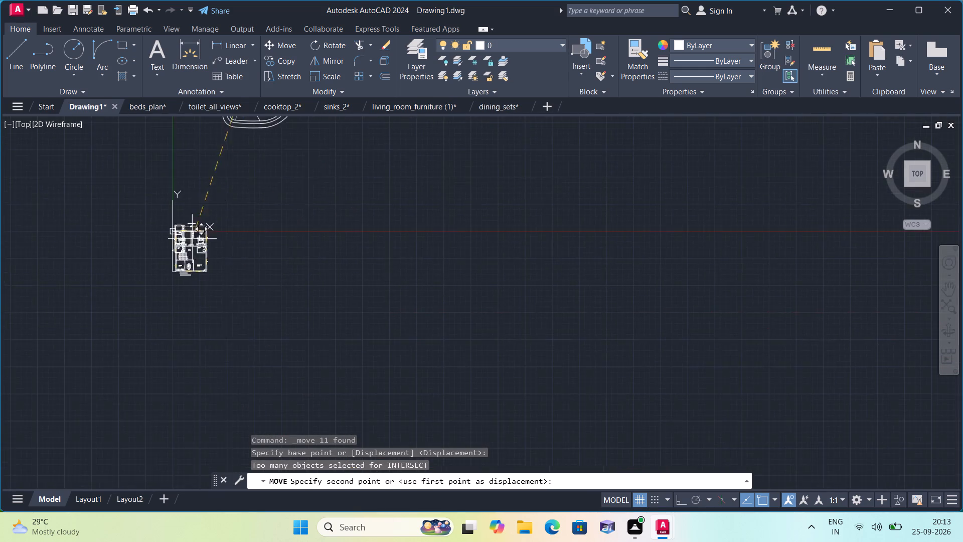
scroll(190, 241, "up", 3)
left_click(383, 251)
Scale the three-seat sofa east of the plan down to about one tenth of its size.
left_click_drag(367, 334, 363, 323)
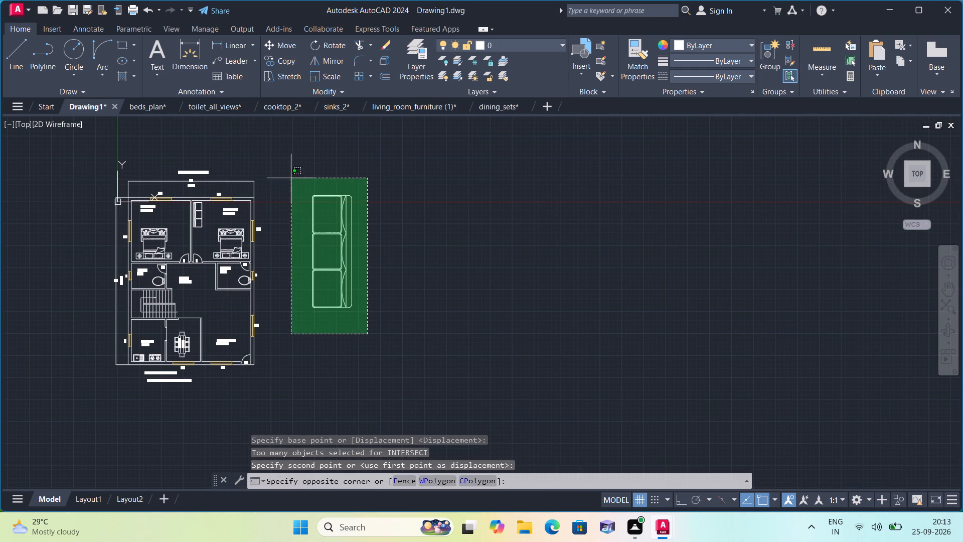
left_click(291, 177)
left_click(330, 75)
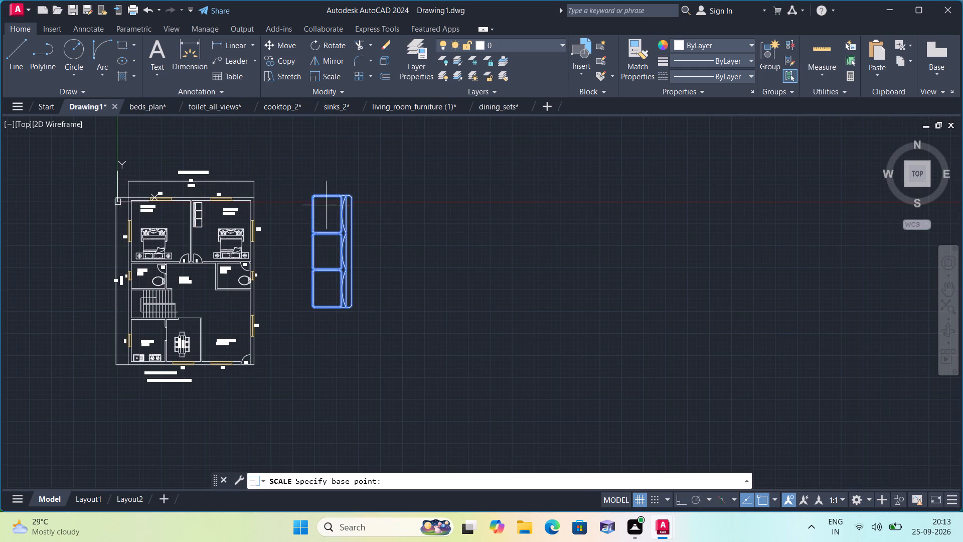
left_click(336, 239)
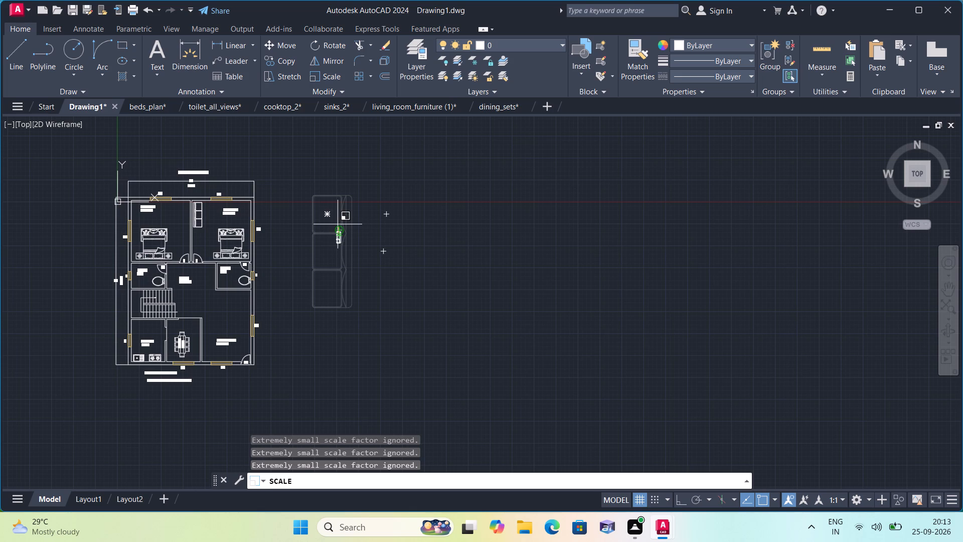
left_click(338, 224)
Move the reduced three-seat sofa into the west bedroom, near the partition between the bedrooms.
left_click(359, 267)
left_click(325, 214)
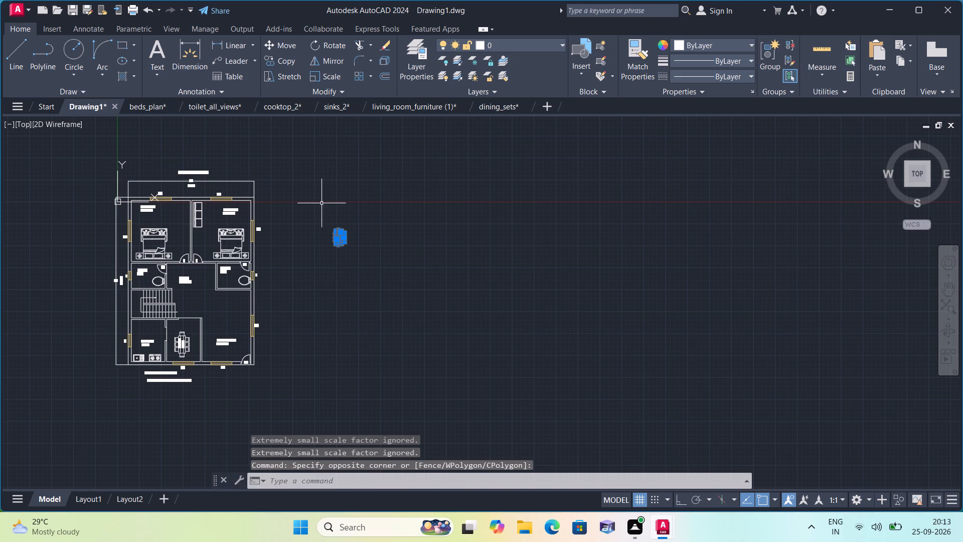
left_click(279, 48)
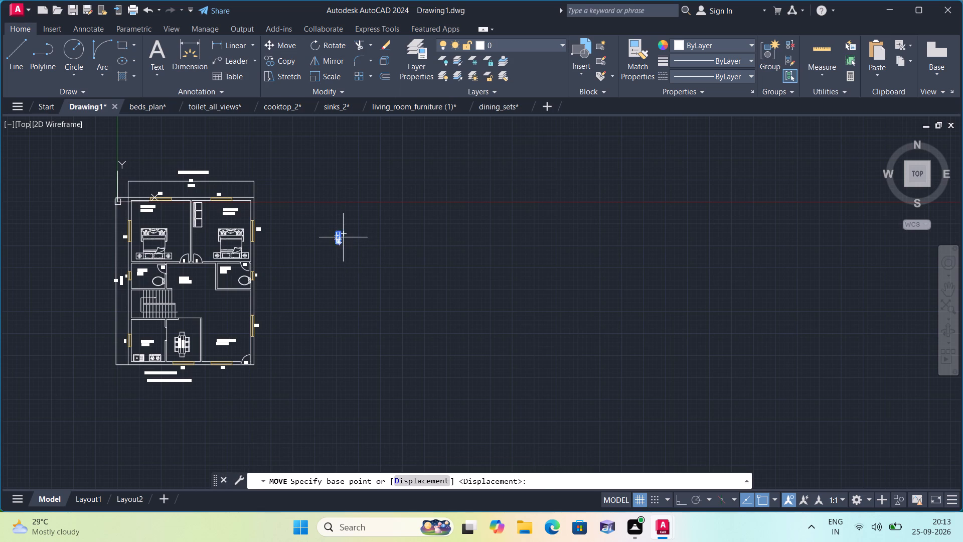
left_click(343, 237)
scroll(166, 207, "up", 3)
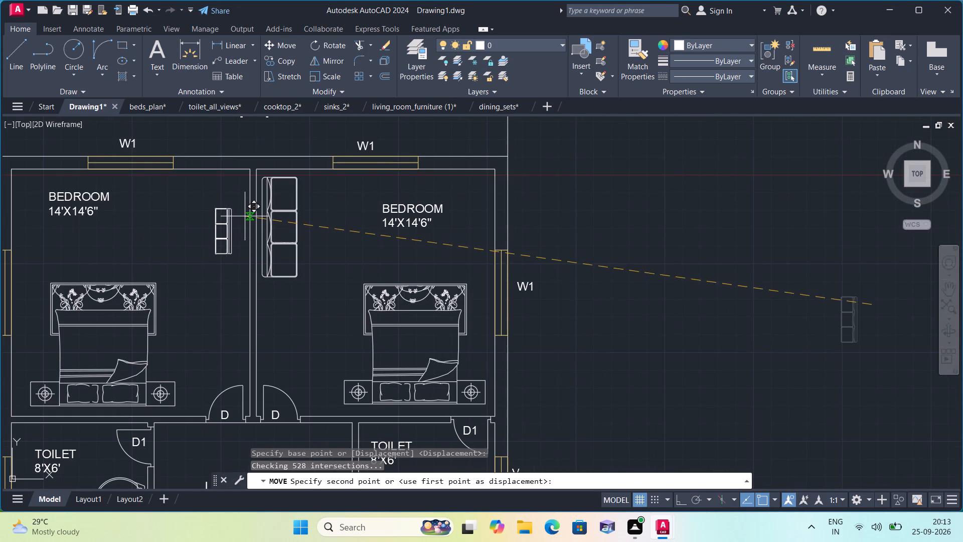
left_click(245, 216)
Scale the west bedroom's sofa up to about twice its size, close to the length of the east bedroom's sofa.
left_click_drag(243, 275, 242, 268)
left_click(212, 203)
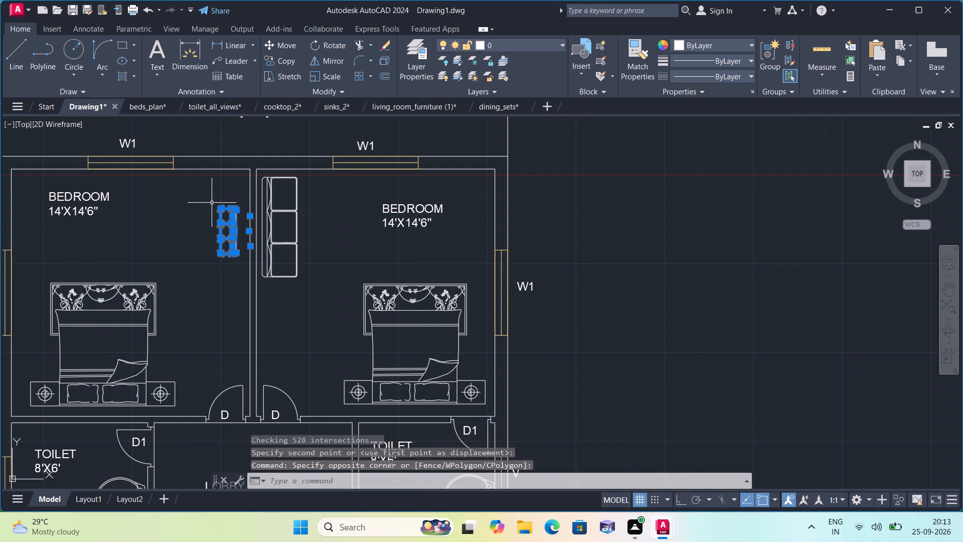
left_click(330, 77)
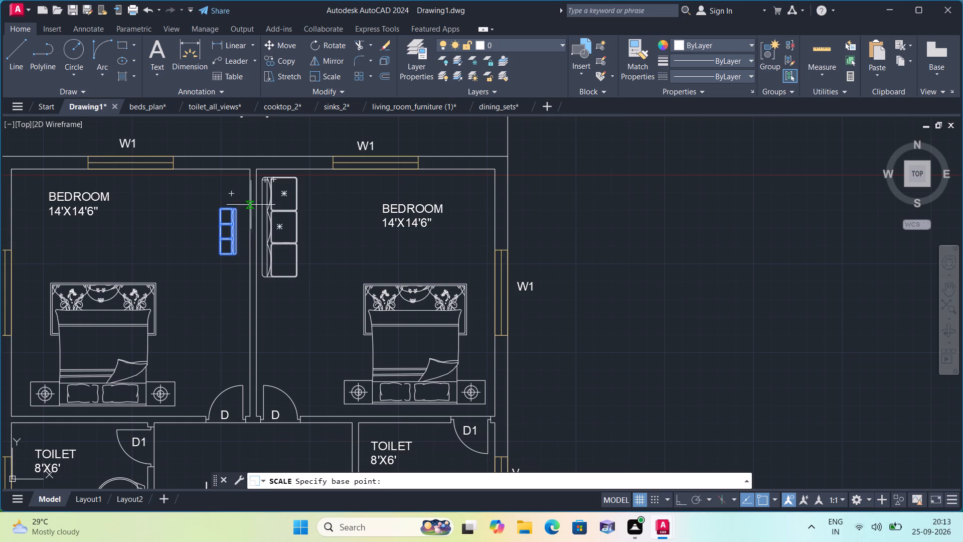
left_click(232, 219)
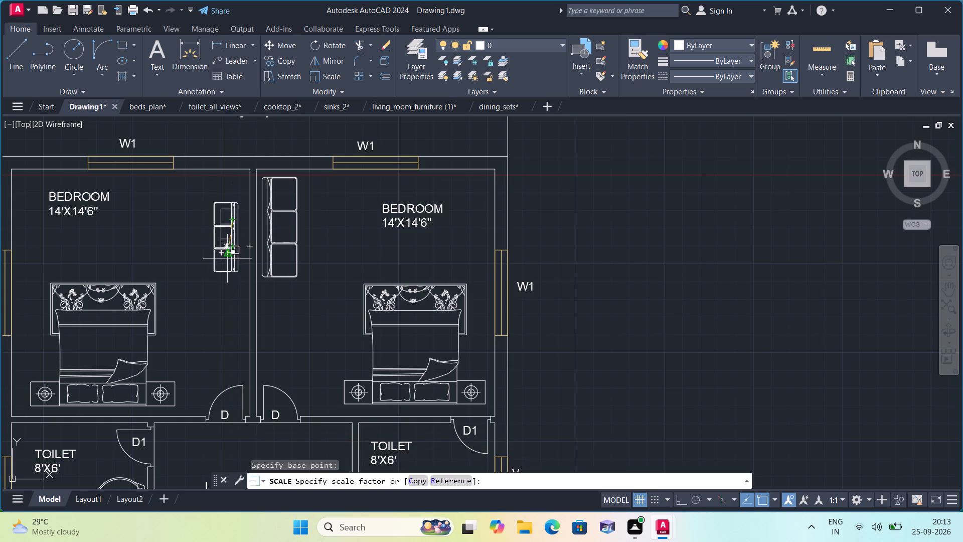
left_click(227, 259)
left_click(239, 284)
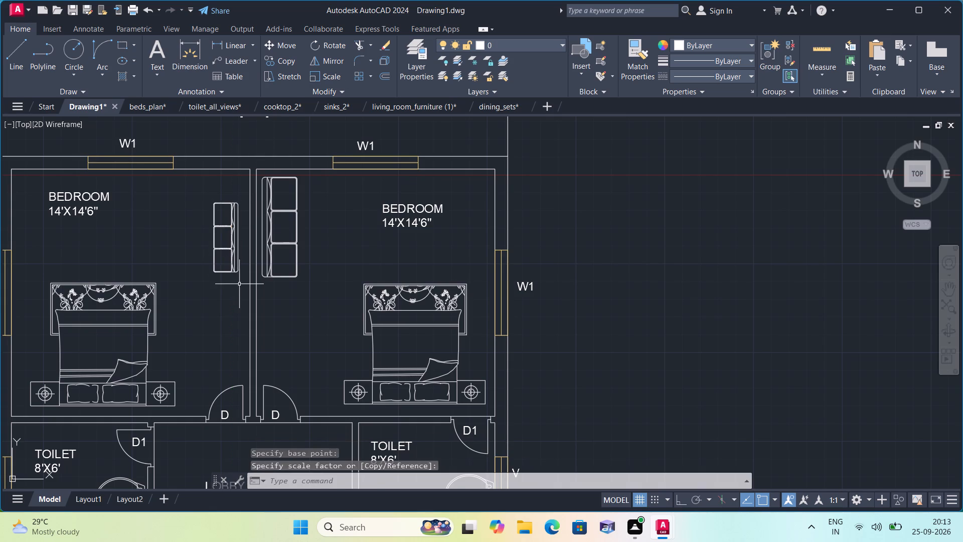
left_click(209, 204)
left_click(335, 77)
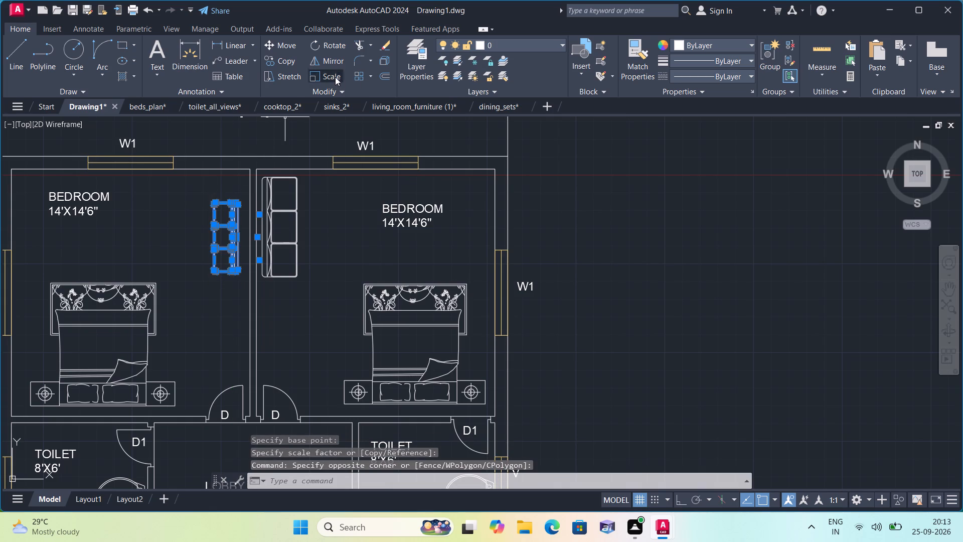
left_click(224, 229)
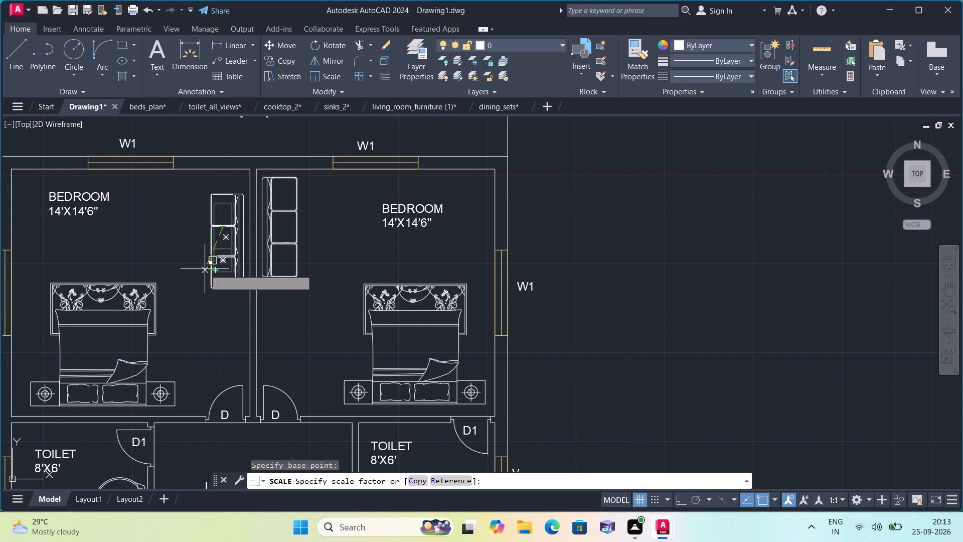
left_click(205, 269)
Move the west bedroom's sofa north into the northeast corner, level with the sofa across the partition.
left_click_drag(243, 292, 241, 287)
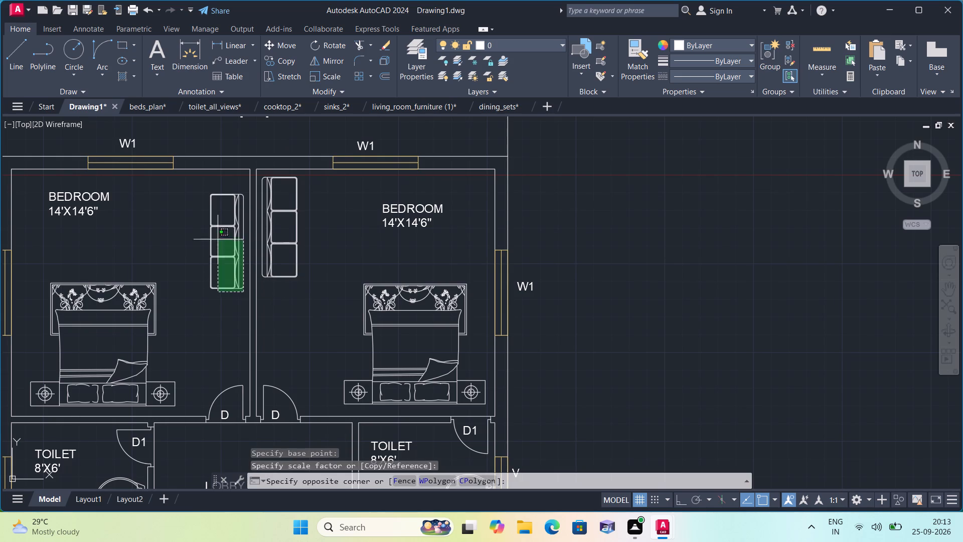
left_click(207, 200)
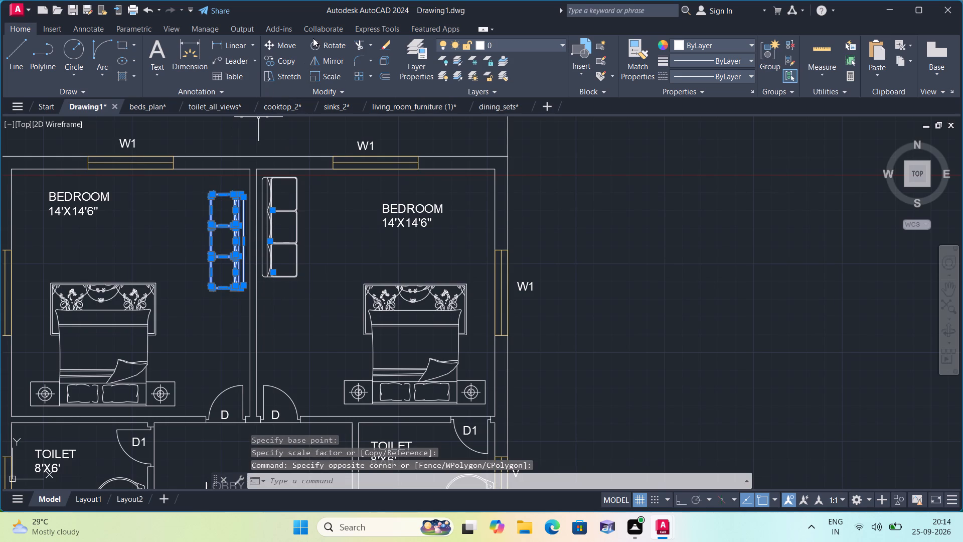
left_click(288, 42)
left_click(235, 231)
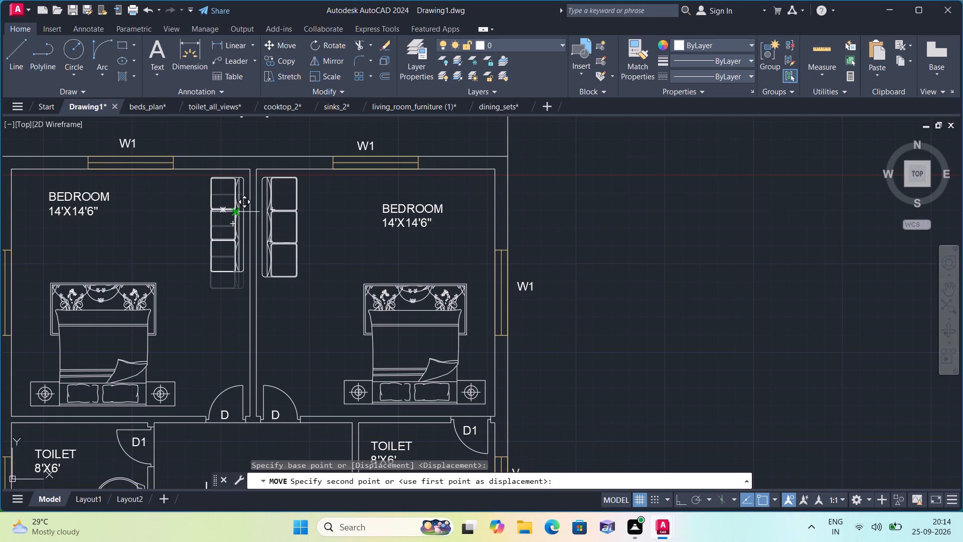
left_click(236, 211)
Move the rounded rectangular coffee table north of the plan closer into the bend of the L-shaped sofa.
scroll(414, 213, "down", 2)
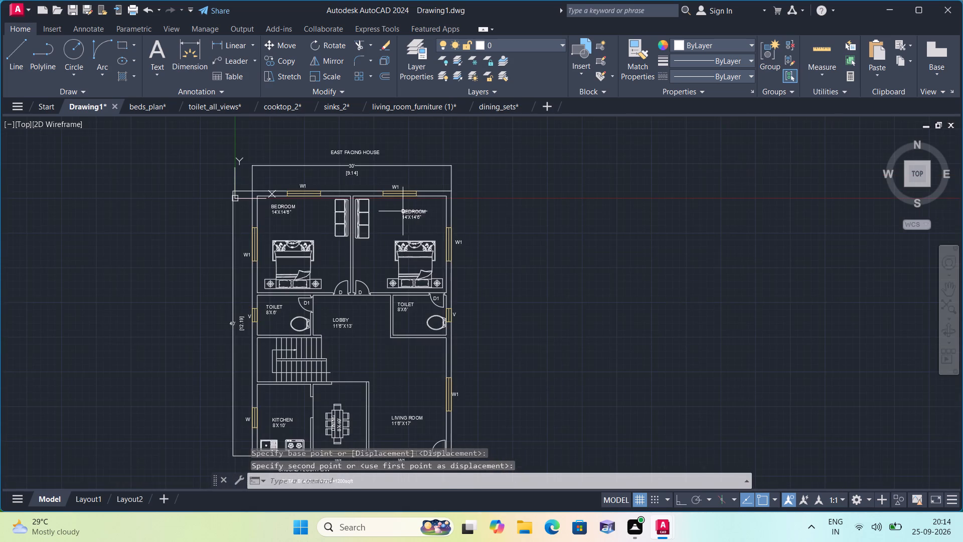
scroll(527, 204, "down", 1)
middle_click_drag(526, 204, 412, 242)
scroll(354, 255, "down", 3)
middle_click_drag(371, 225, 311, 354)
middle_click_drag(271, 283, 271, 284)
scroll(271, 284, "down", 1)
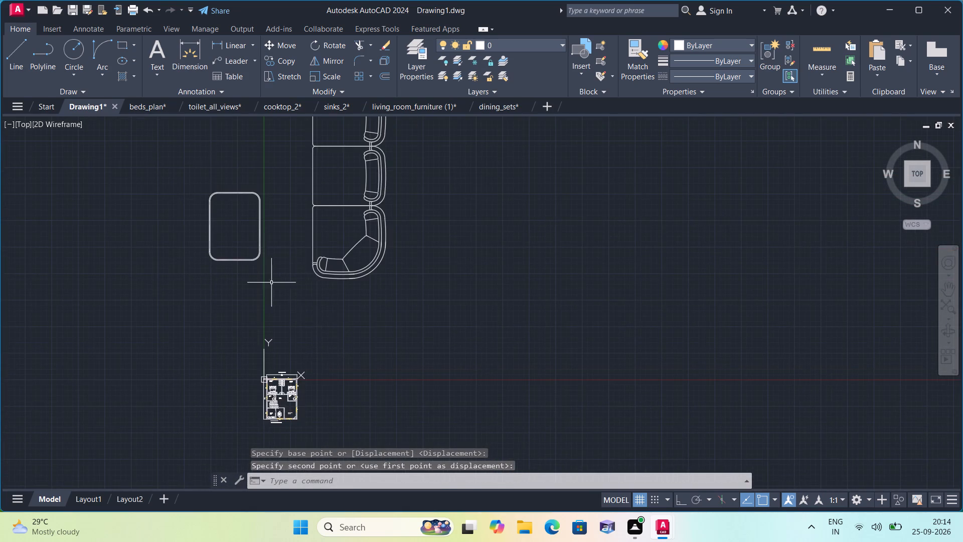
middle_click_drag(271, 284, 300, 347)
left_click_drag(307, 347, 297, 331)
left_click(235, 274)
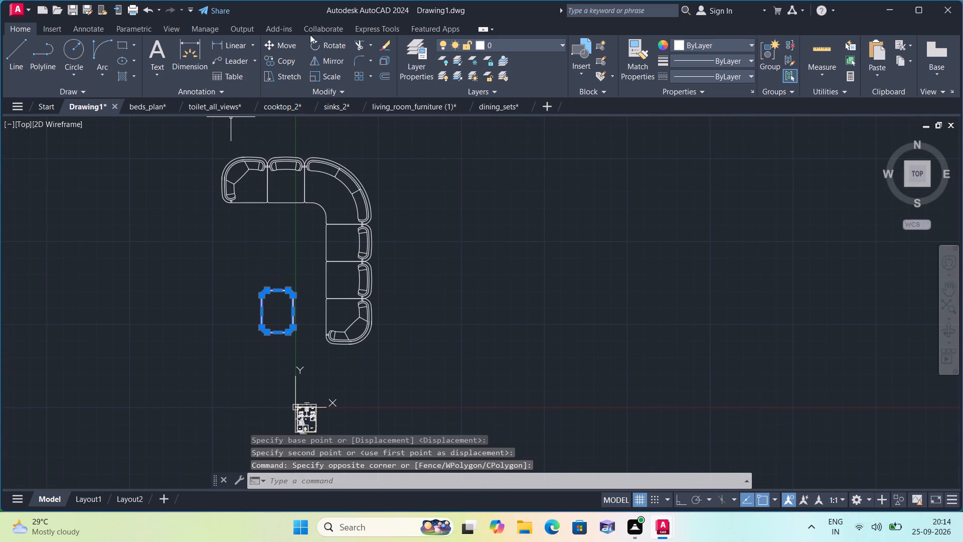
left_click(287, 45)
left_click(287, 296)
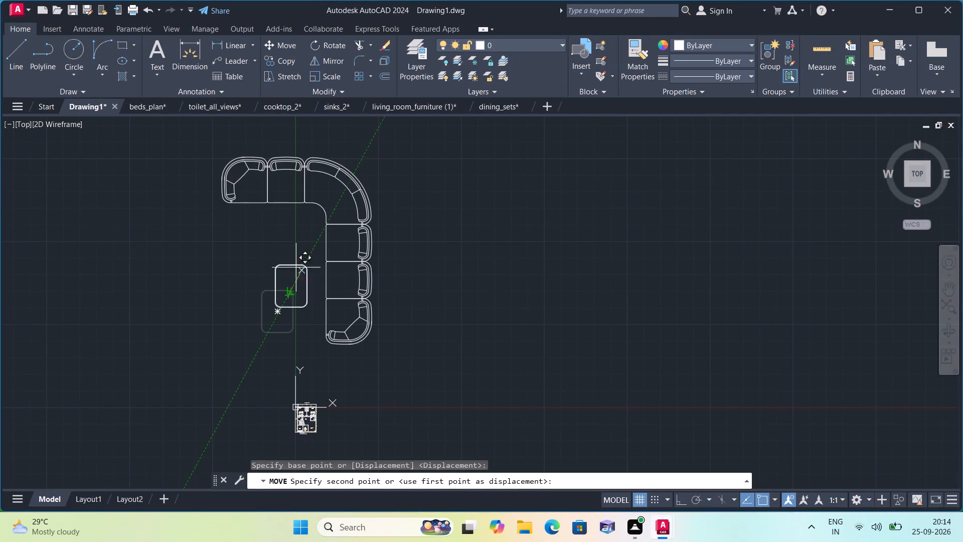
left_click(297, 237)
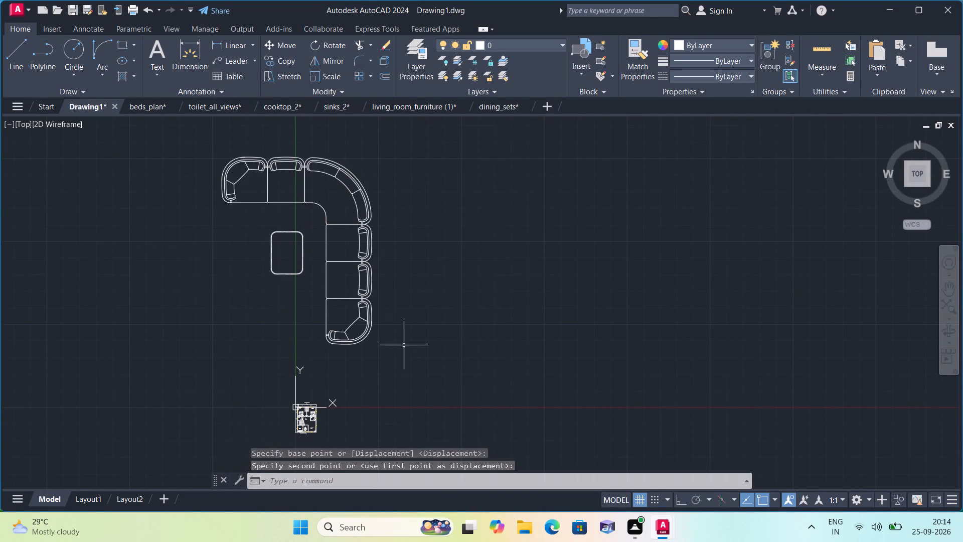
Scale the L-shaped sofa and its coffee table together down to about one sixtieth of their size.
left_click(396, 358)
left_click(209, 154)
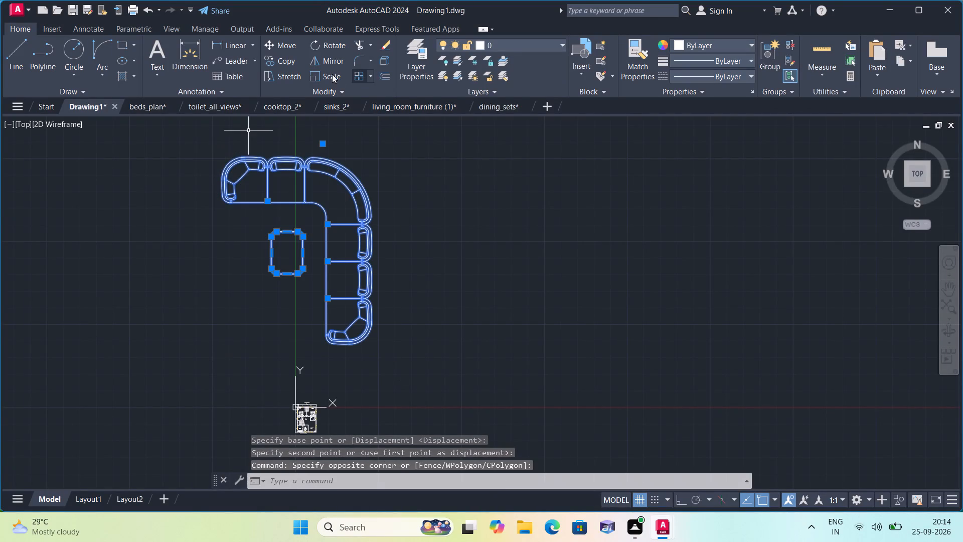
left_click(332, 73)
left_click(296, 251)
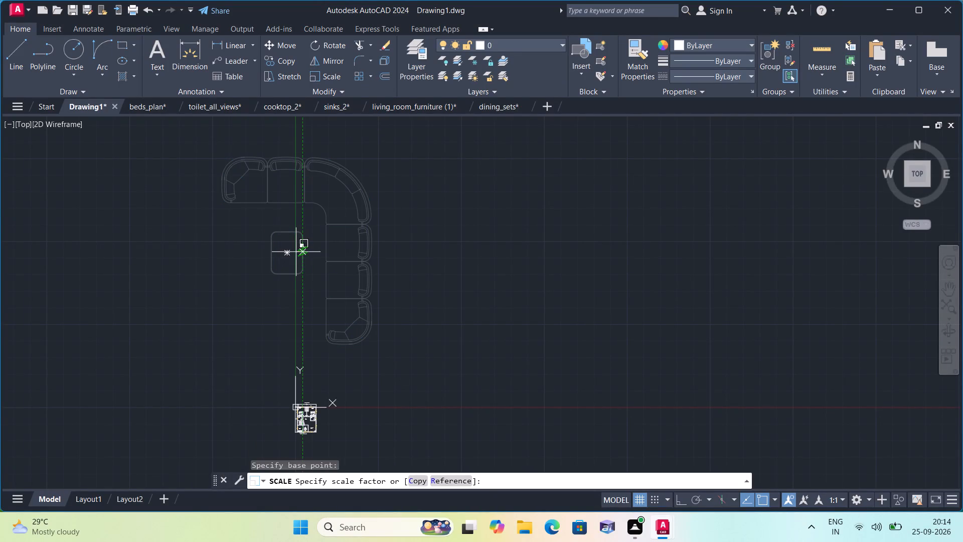
left_click(297, 256)
Move the reduced L-shaped sofa and coffee table into the living room, north of the LIVING ROOM label.
left_click_drag(328, 268, 323, 261)
left_click(289, 230)
left_click(288, 43)
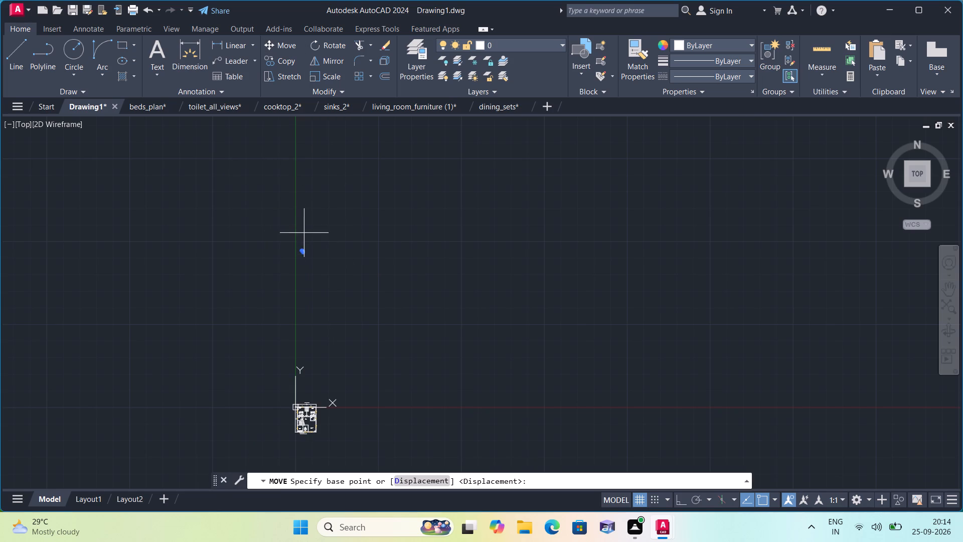
left_click(301, 252)
middle_click_drag(317, 364, 284, 219)
scroll(280, 278, "up", 4)
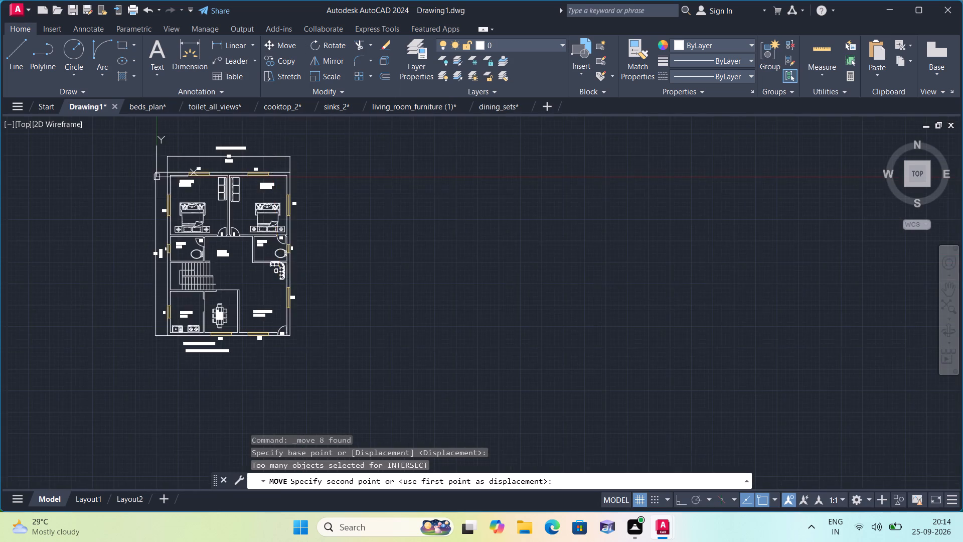
scroll(257, 270, "up", 3)
middle_click_drag(297, 322, 329, 204)
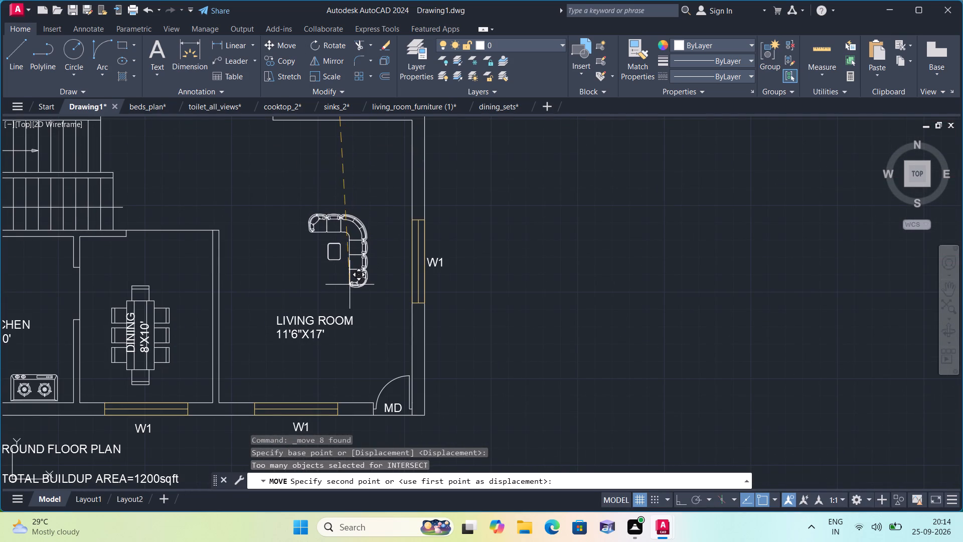
middle_click(344, 261)
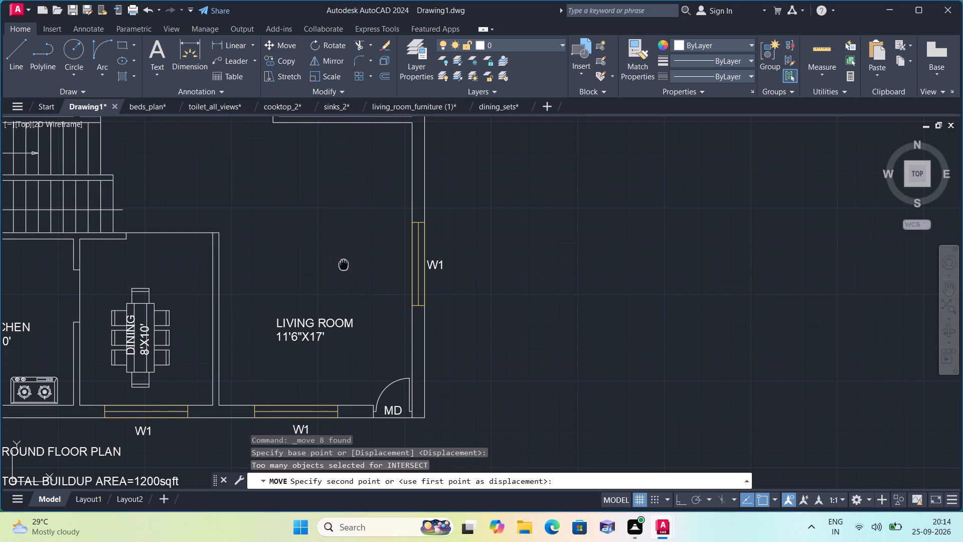
left_click(360, 251)
Scale the living room's L-shaped sofa and coffee table up to about twice their size.
left_click_drag(390, 278, 368, 249)
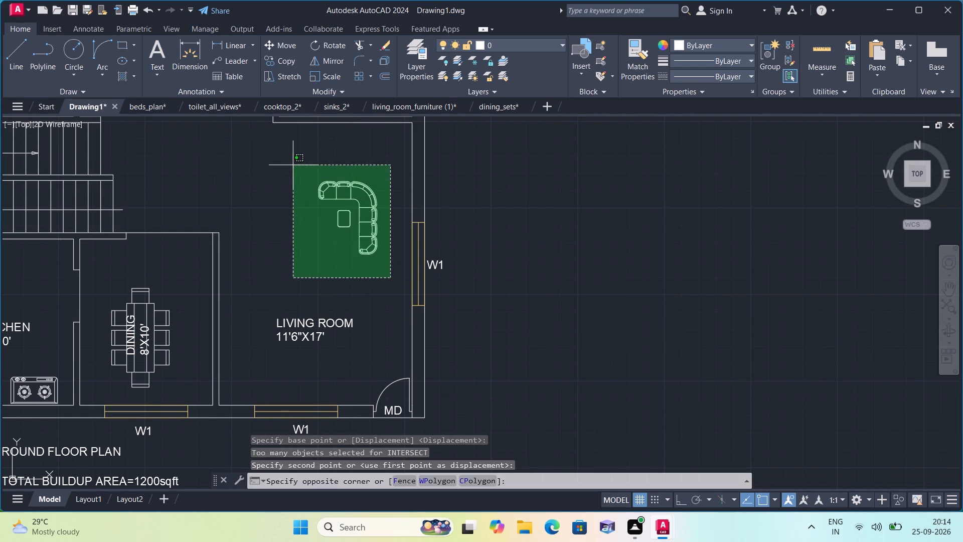
left_click(288, 166)
left_click(330, 74)
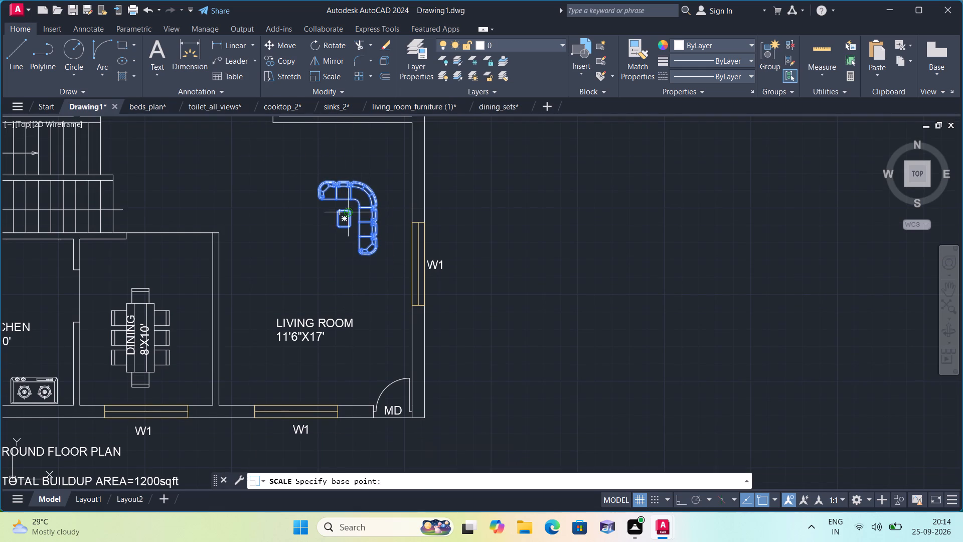
left_click(346, 214)
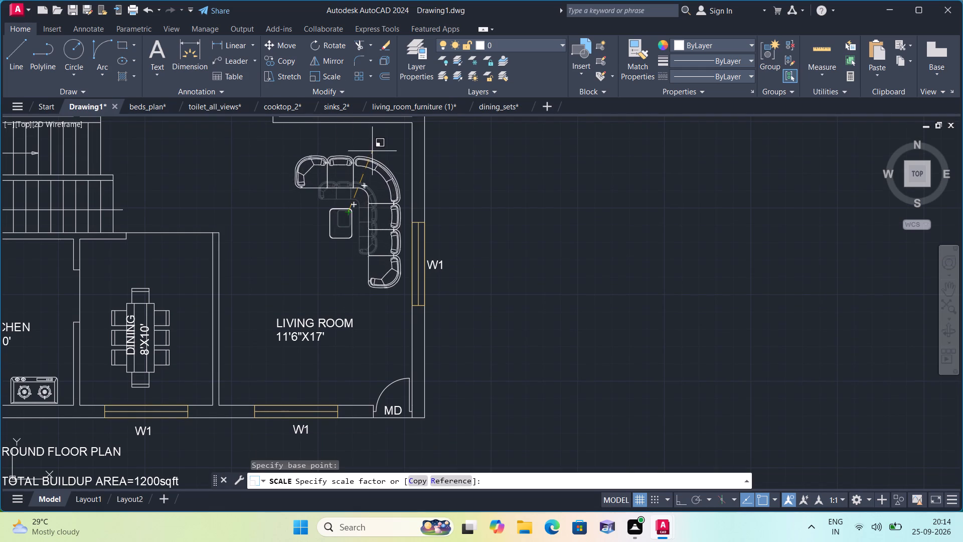
left_click(374, 146)
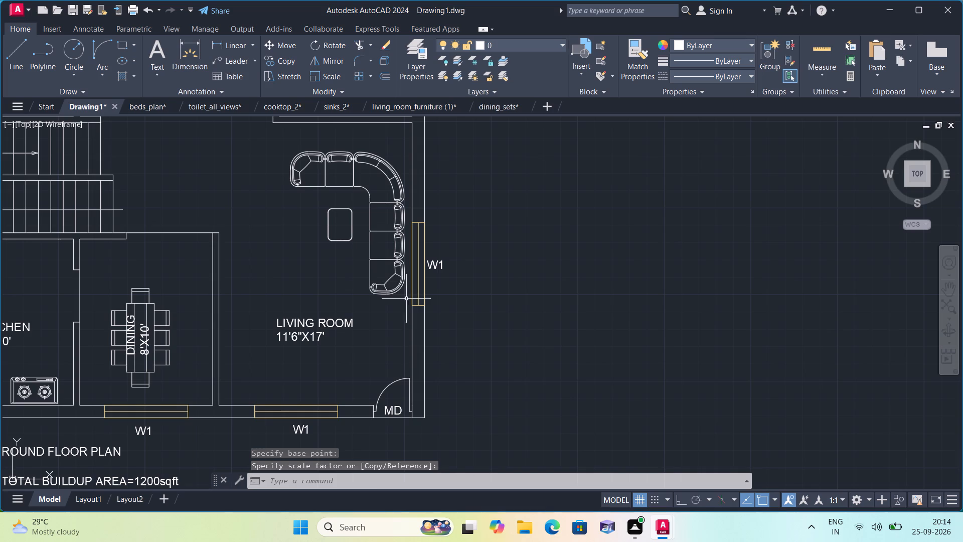
Move the living room's L-shaped sofa and coffee table together slightly north, closer to the toilet wall.
left_click_drag(396, 304, 389, 288)
left_click(292, 148)
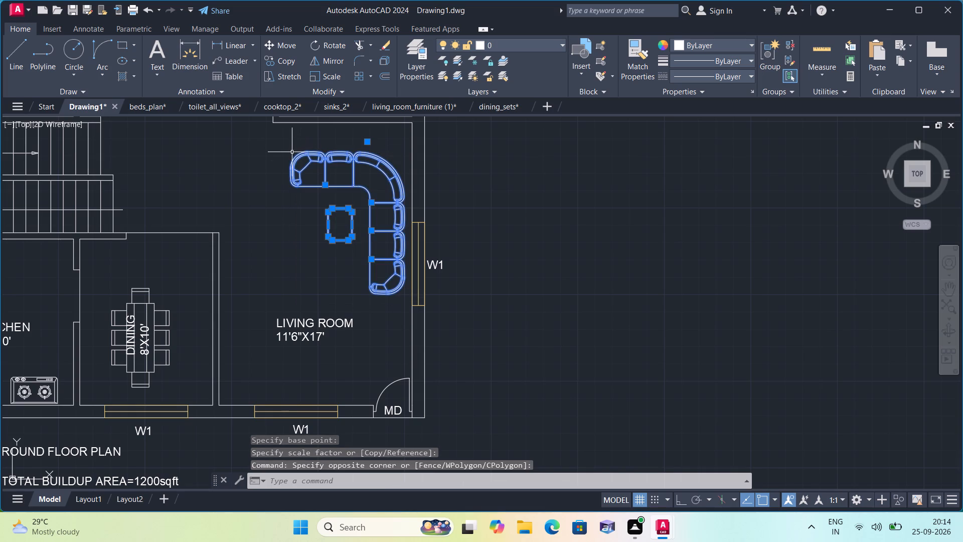
scroll(400, 243, "up", 3)
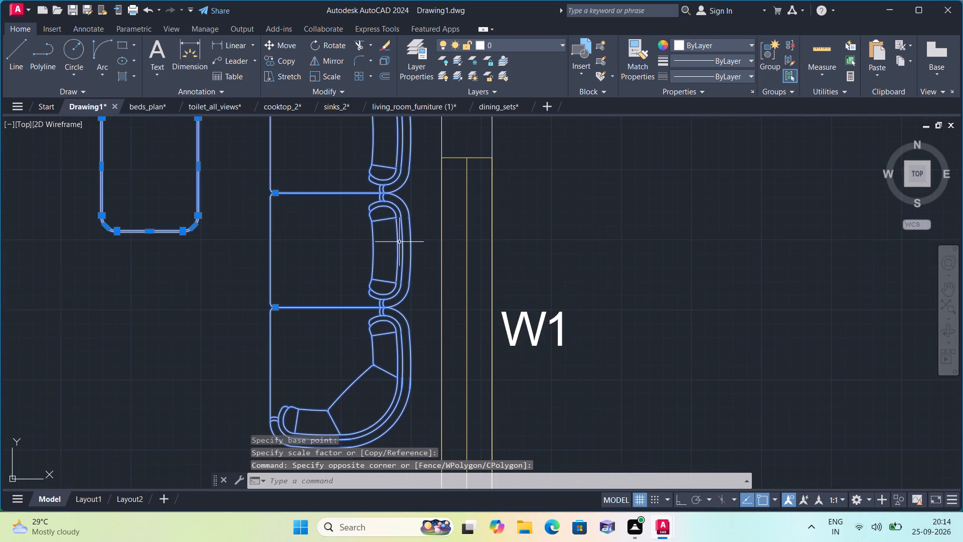
scroll(290, 129, "down", 3)
middle_click_drag(296, 151, 328, 242)
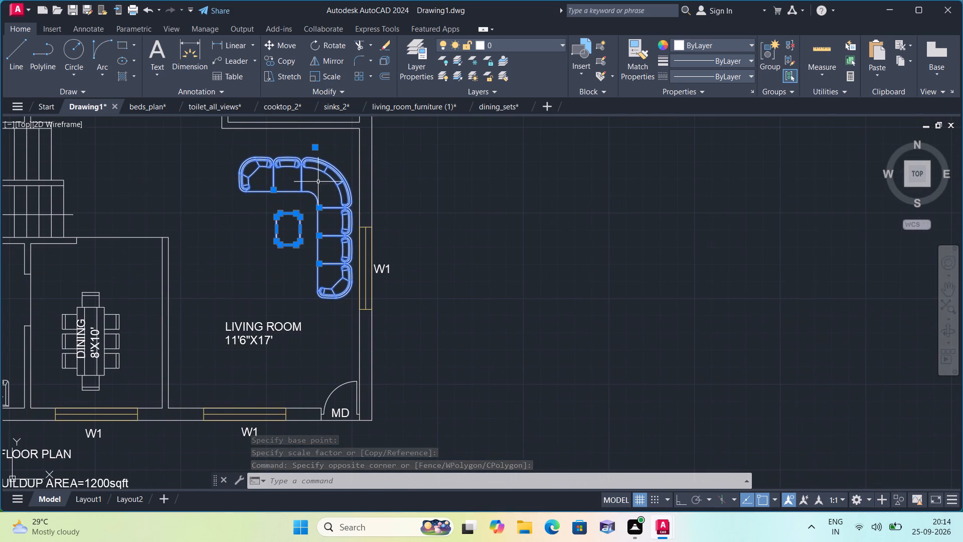
left_click_drag(286, 45, 287, 52)
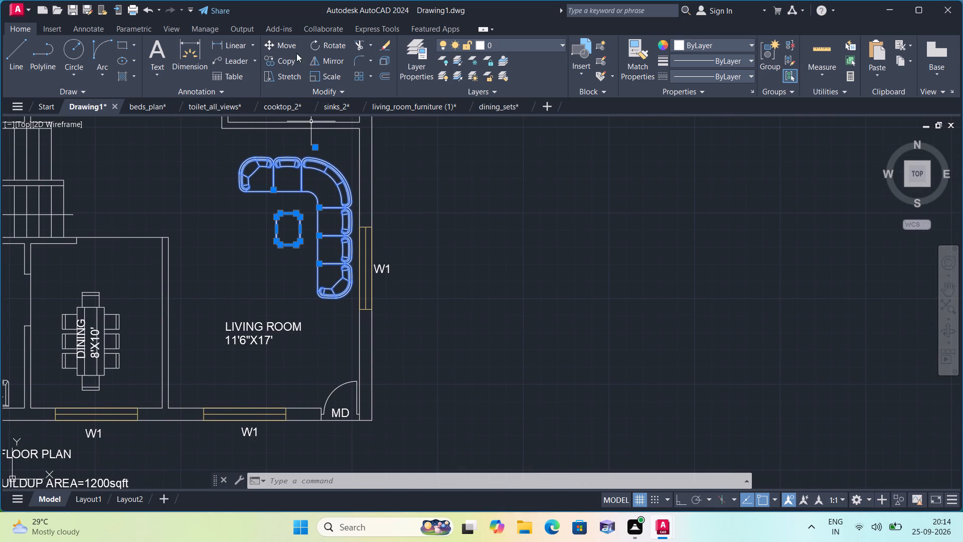
left_click(287, 43)
left_click(289, 218)
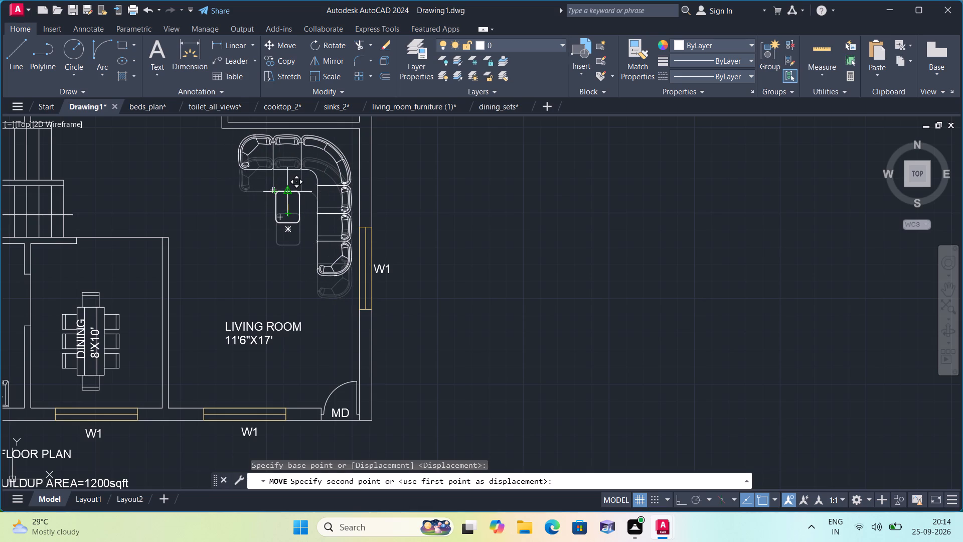
left_click(284, 194)
Examine the furnished ground floor plan, checking furniture and labels in the living room, dining, kitchen, toilets and bedrooms.
scroll(311, 221, "down", 2)
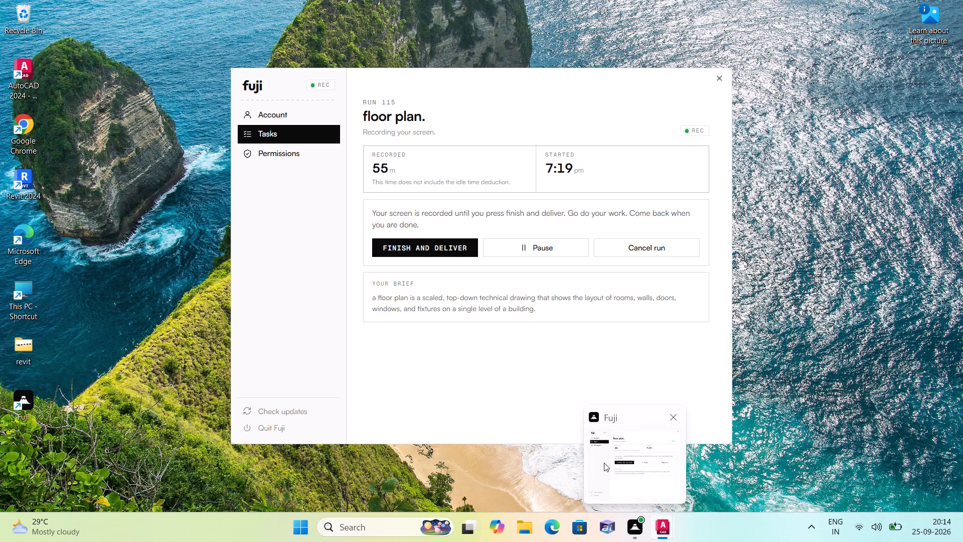
scroll(369, 304, "down", 2)
scroll(304, 323, "up", 2)
middle_click_drag(304, 323, 342, 366)
scroll(344, 368, "down", 1)
middle_click_drag(365, 329, 352, 418)
scroll(448, 423, "up", 3)
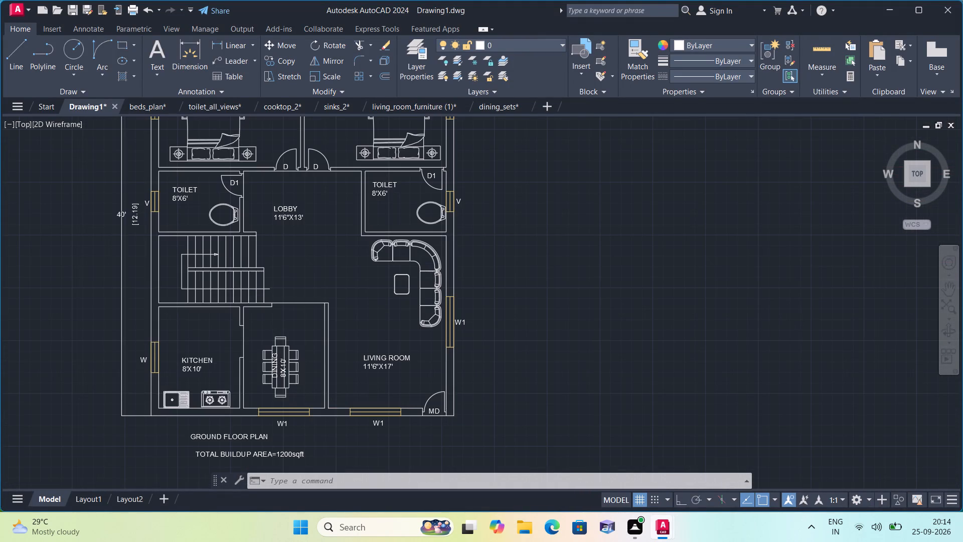
scroll(347, 384, "down", 3)
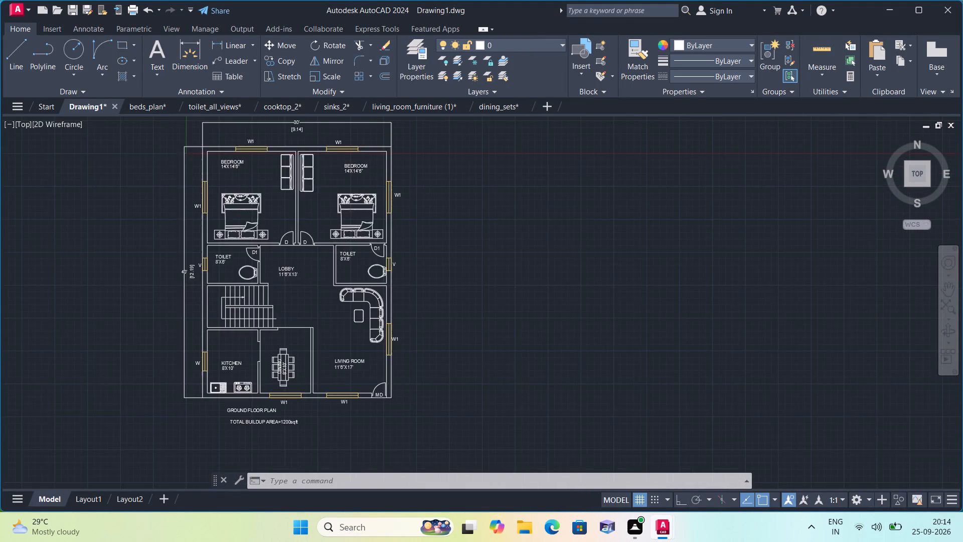
scroll(347, 384, "up", 3)
middle_click_drag(314, 366, 314, 369)
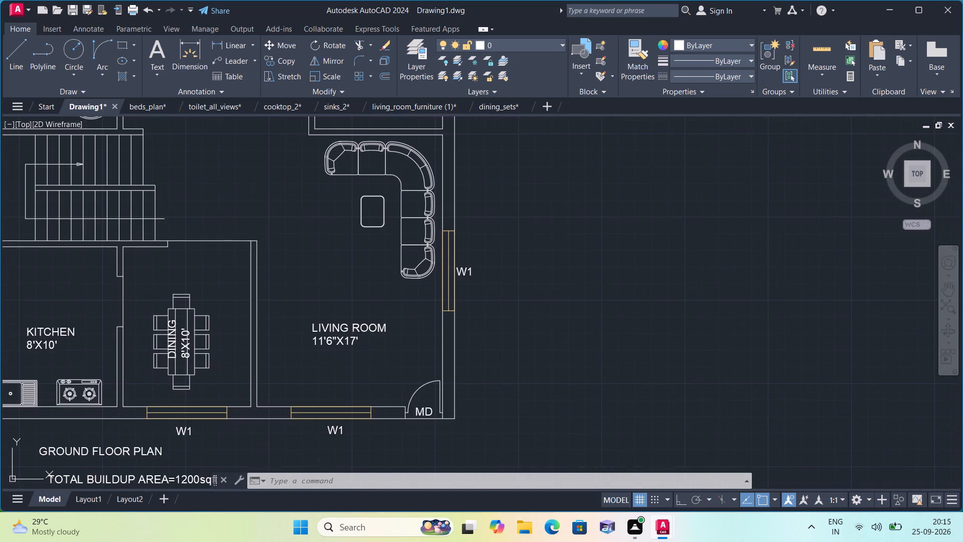
middle_click_drag(314, 369, 378, 412)
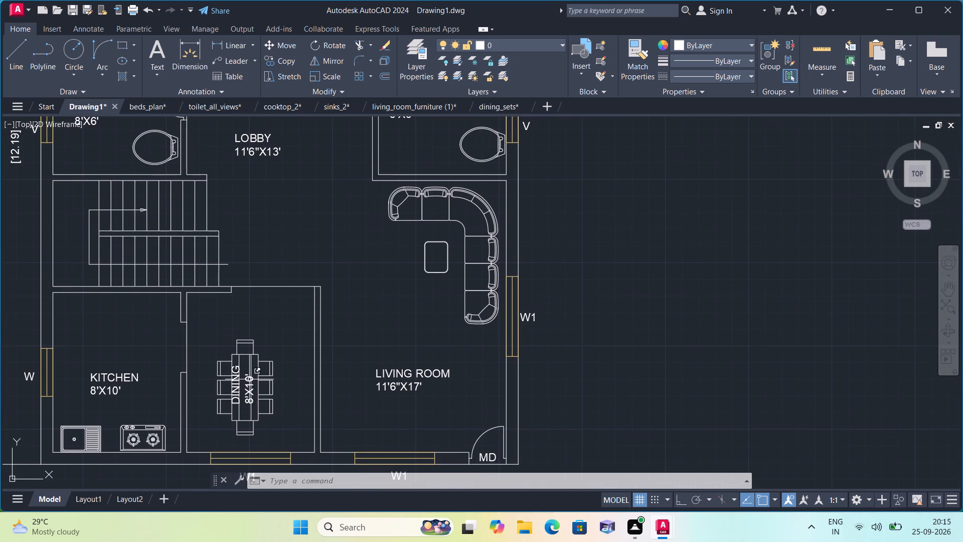
scroll(267, 324, "up", 2)
middle_click_drag(262, 334, 421, 277)
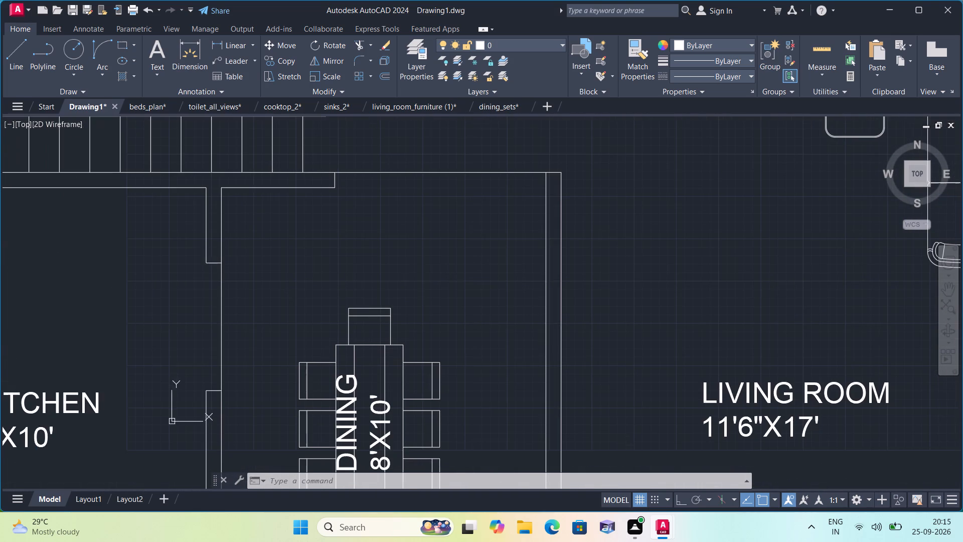
middle_click_drag(252, 411, 277, 322)
scroll(280, 313, "down", 1)
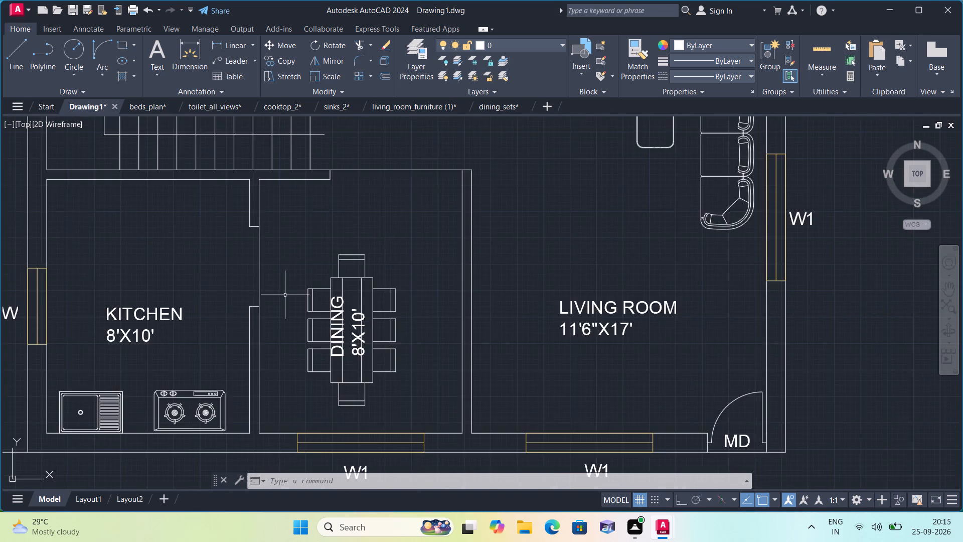
scroll(284, 298, "down", 1)
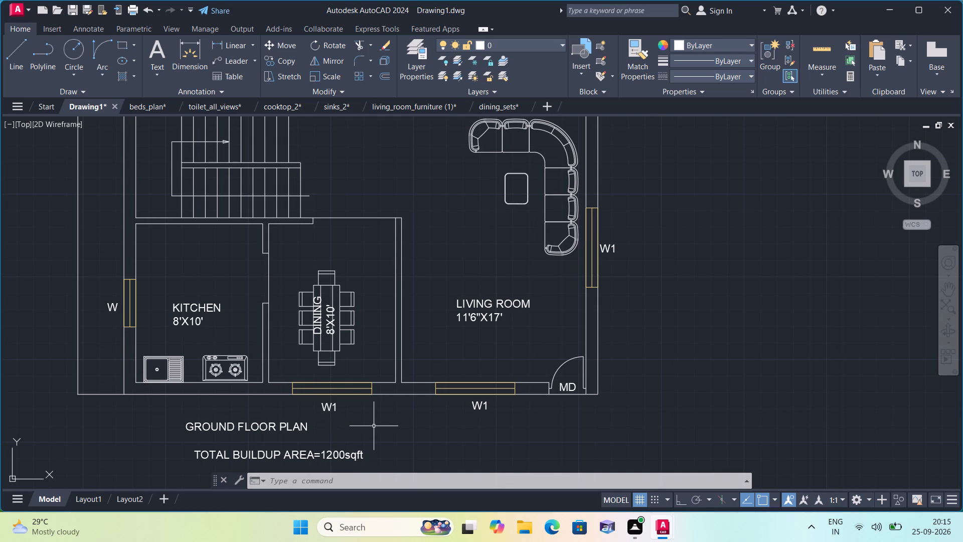
scroll(428, 382, "down", 1)
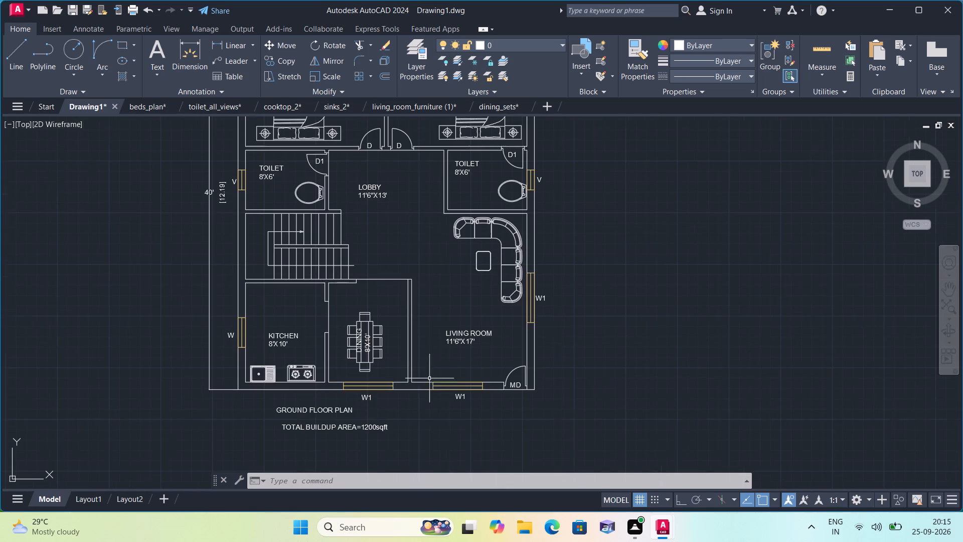
middle_click_drag(434, 363, 438, 404)
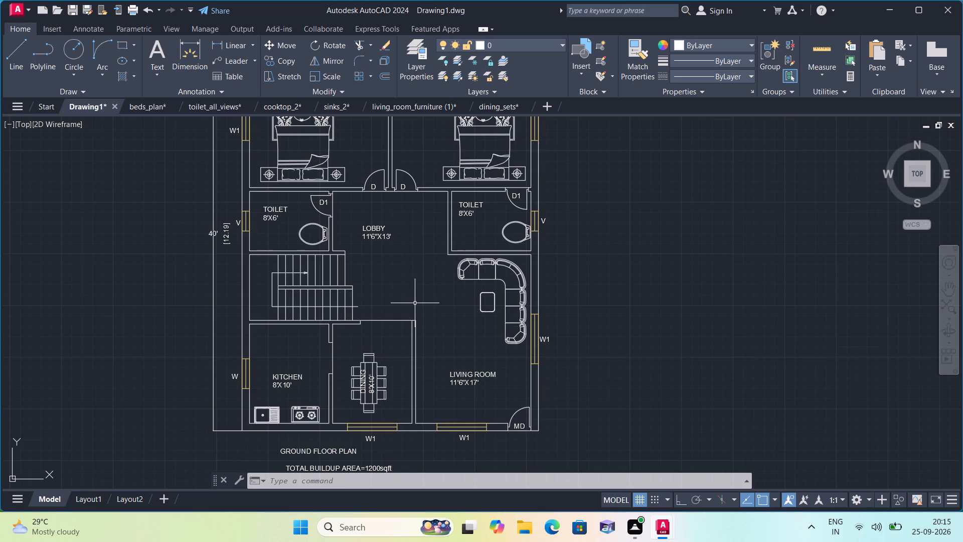
middle_click_drag(416, 303, 417, 313)
middle_click_drag(417, 313, 438, 388)
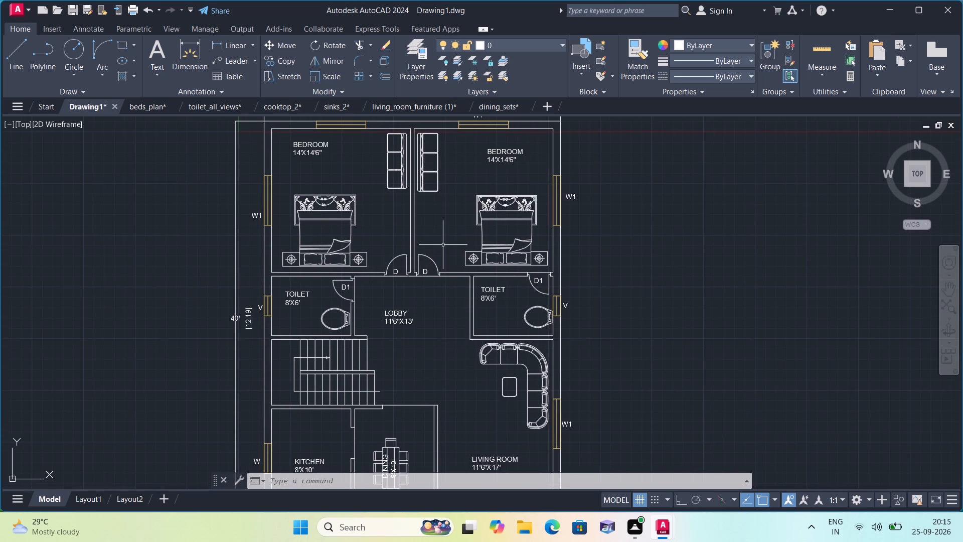
middle_click_drag(435, 240, 442, 346)
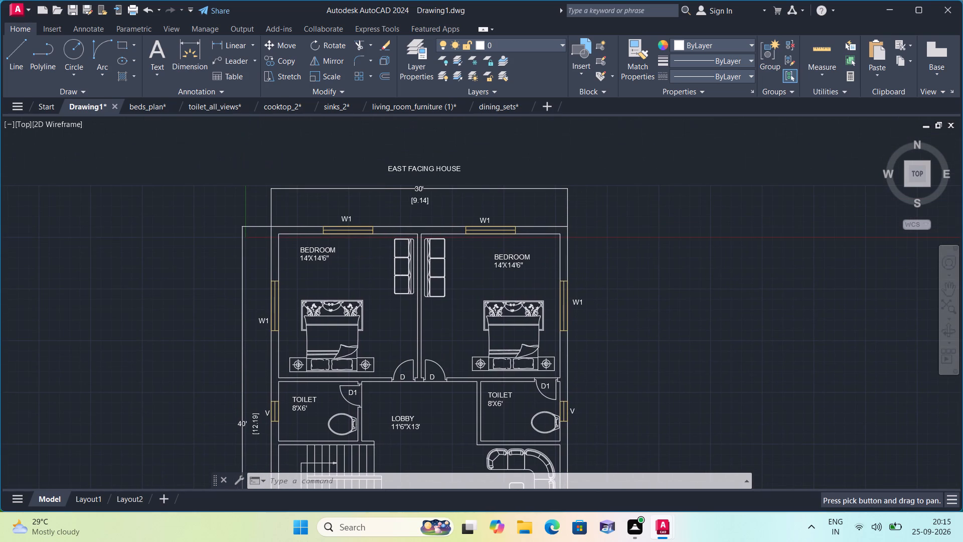
scroll(442, 346, "down", 1)
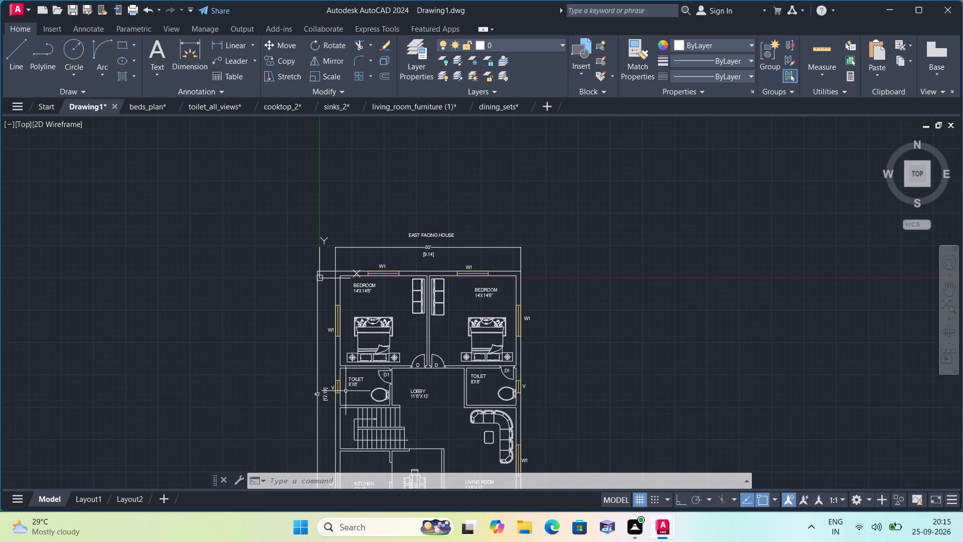
scroll(324, 395, "up", 2)
scroll(329, 404, "down", 1)
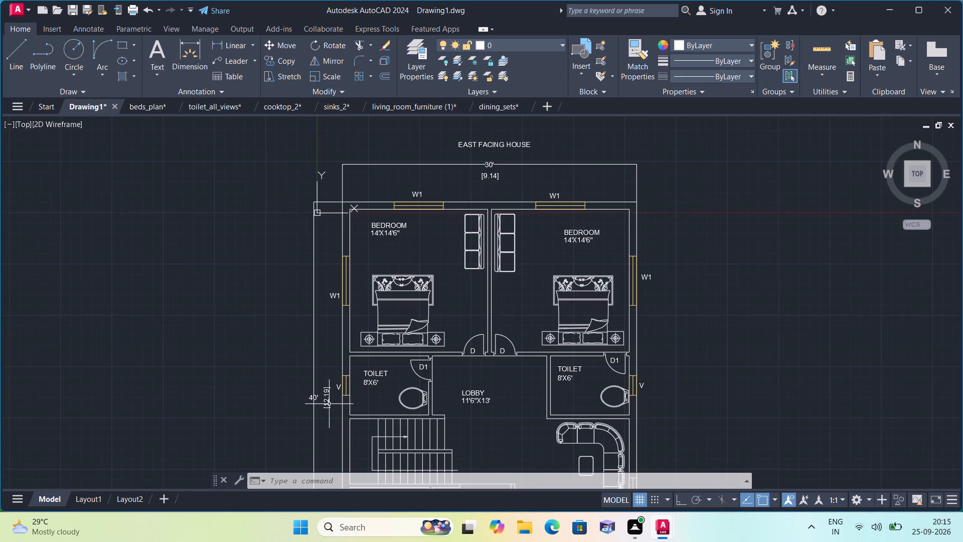
middle_click_drag(632, 385, 606, 365)
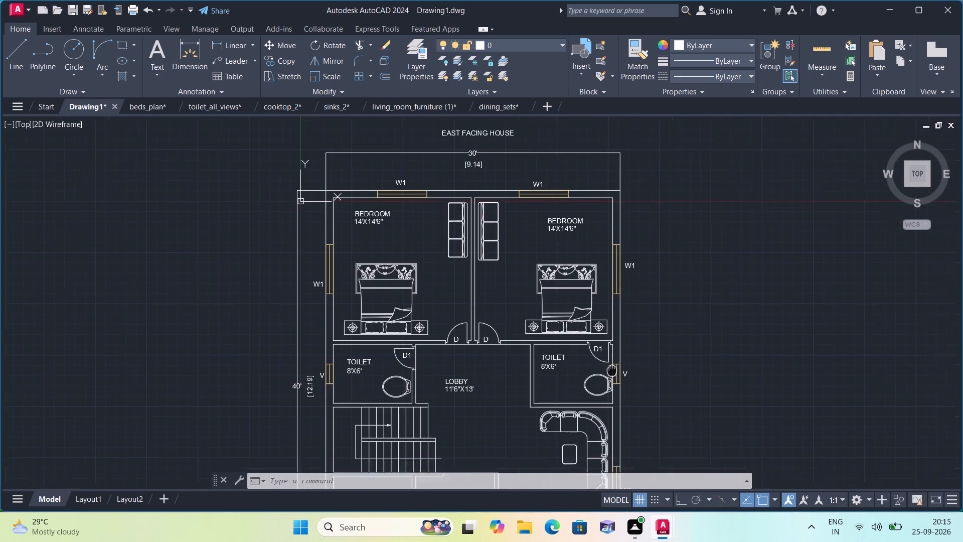
middle_click_drag(606, 365, 547, 302)
scroll(441, 353, "up", 1)
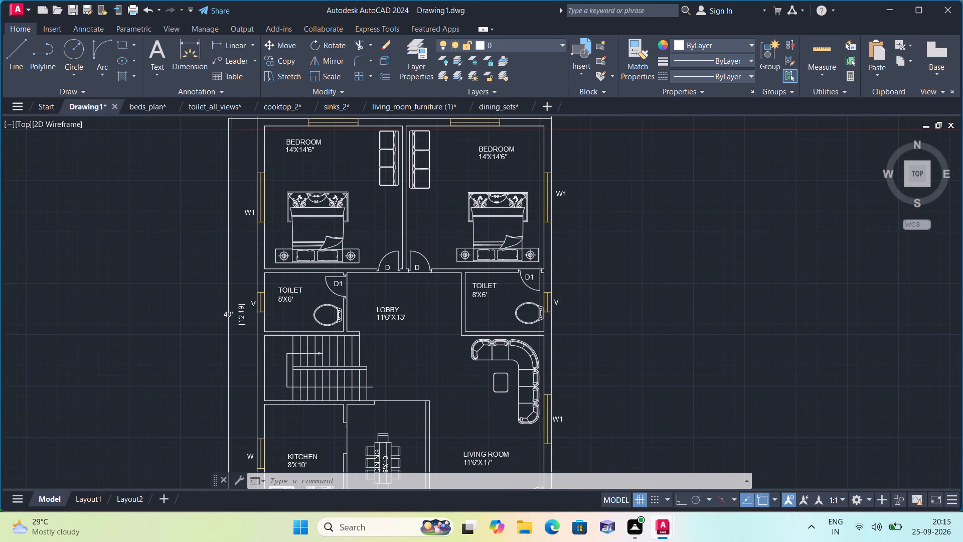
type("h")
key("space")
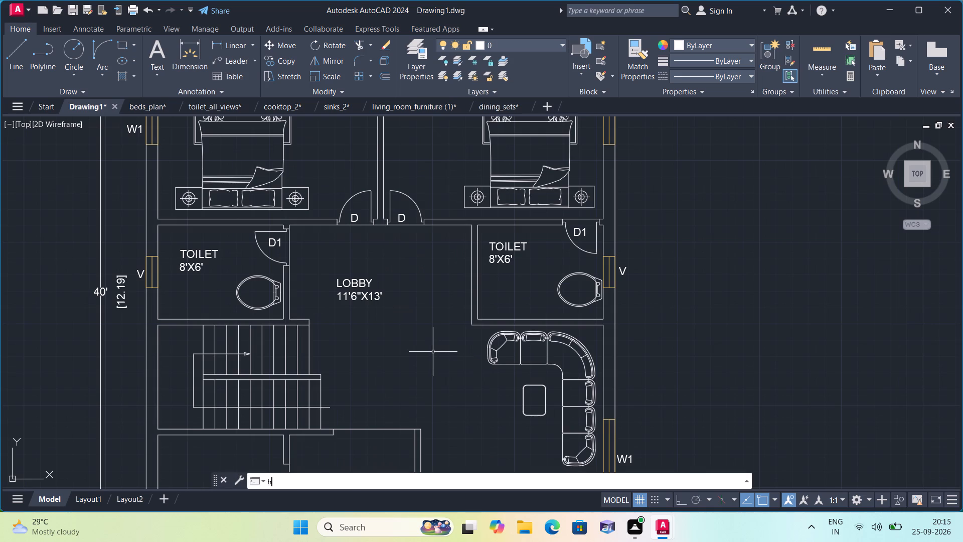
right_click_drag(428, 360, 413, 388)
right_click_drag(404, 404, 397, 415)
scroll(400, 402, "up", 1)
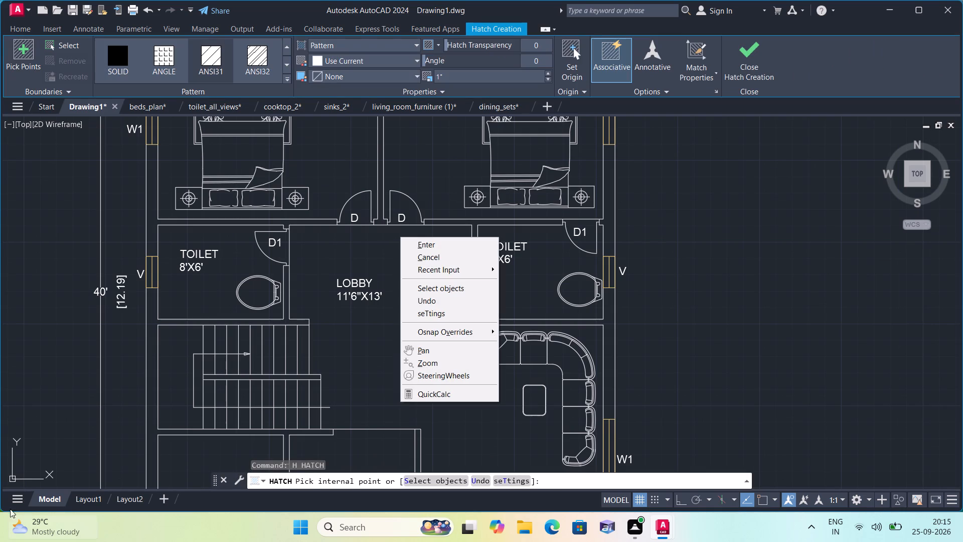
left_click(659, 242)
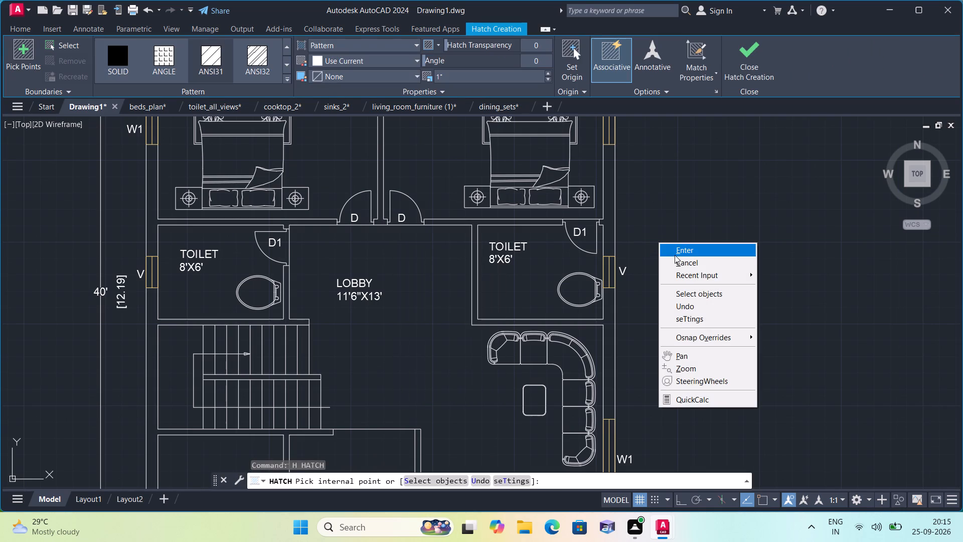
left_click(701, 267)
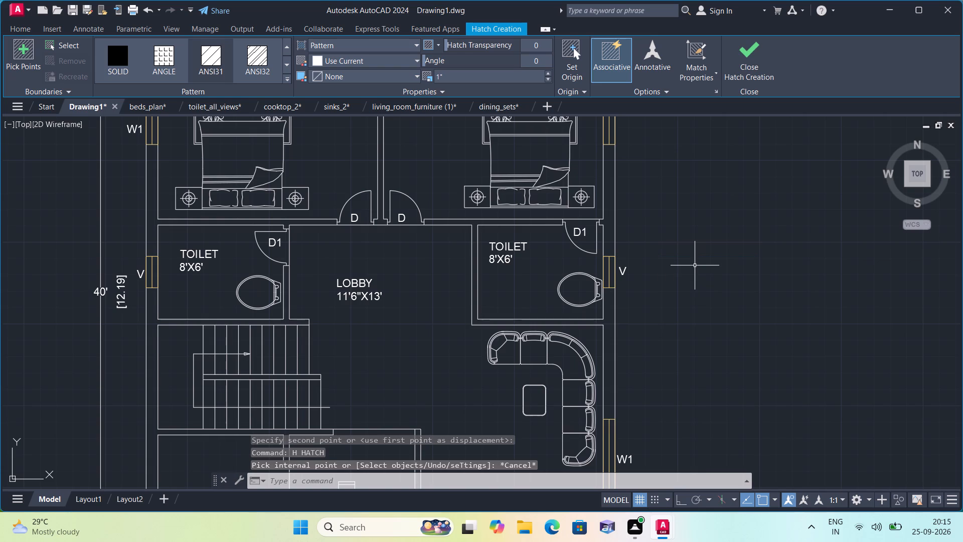
Hatch the kitchen, staircase, dining and southern living room walls with a solid fill in colour 8.
type("h")
key("space")
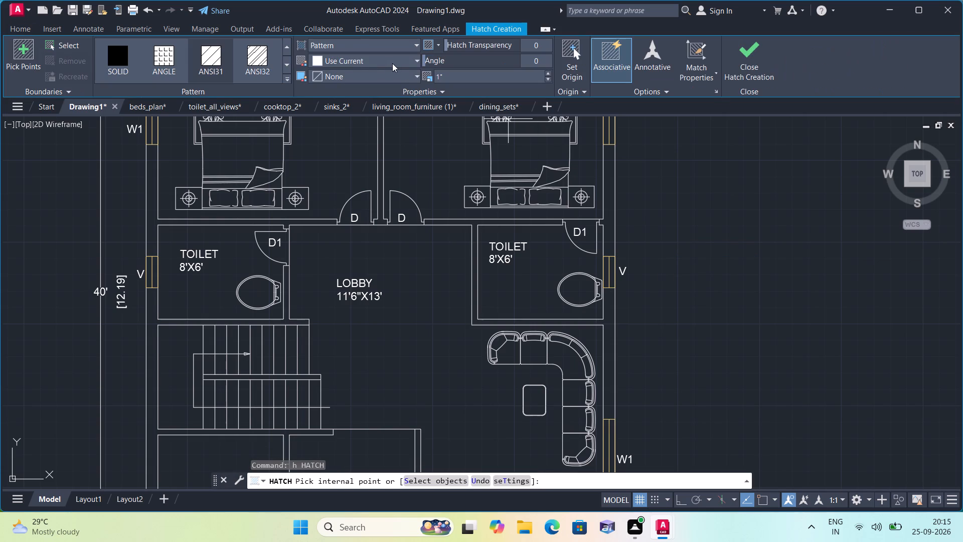
left_click(366, 42)
left_click(365, 61)
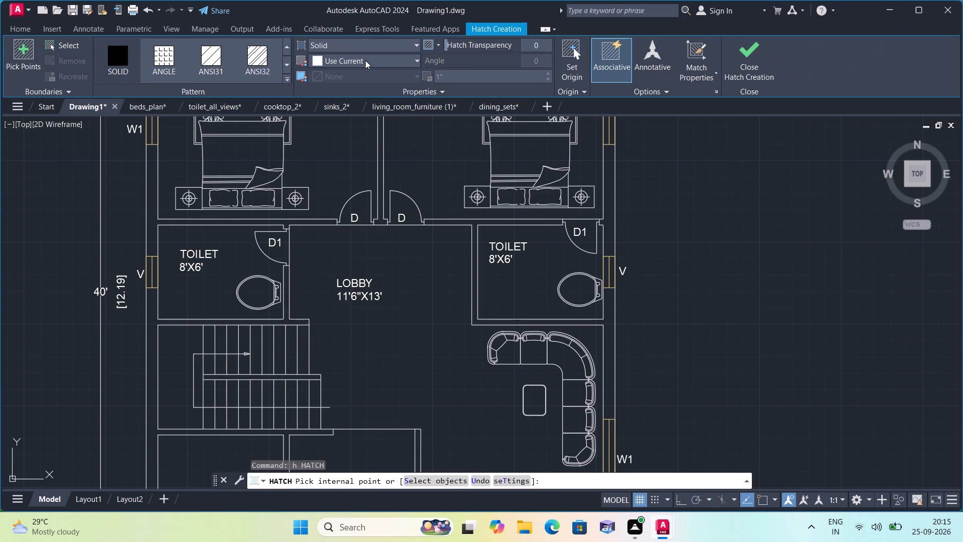
left_click(367, 65)
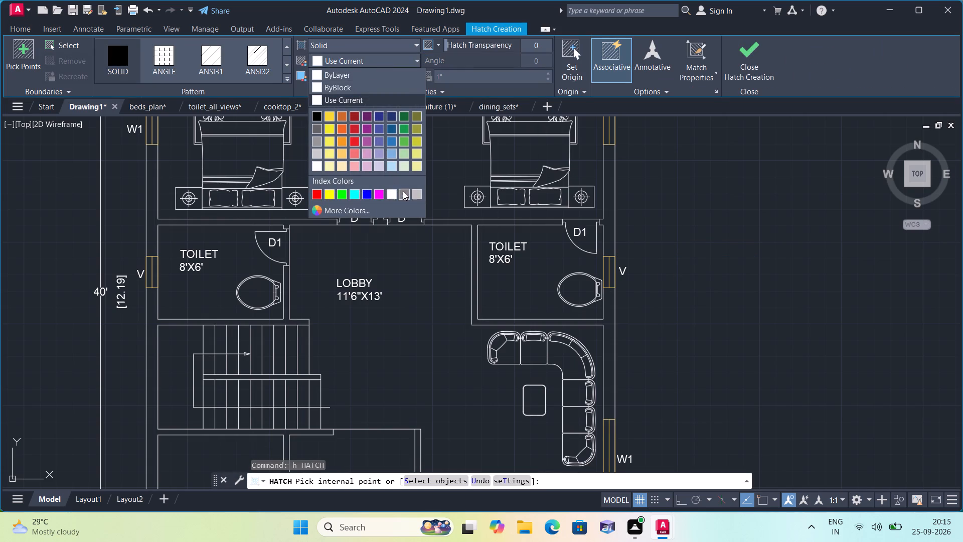
left_click(404, 191)
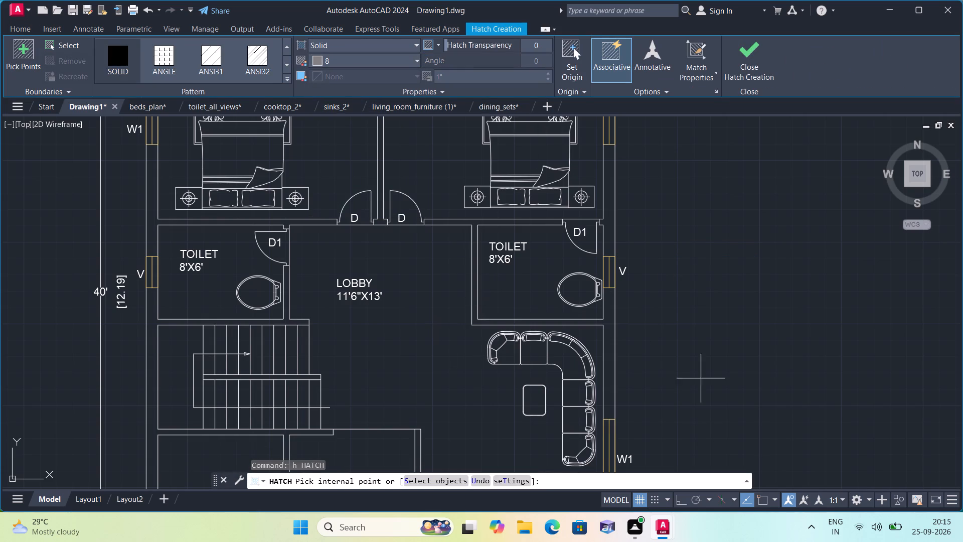
middle_click_drag(657, 364, 700, 245)
scroll(700, 242, "down", 3)
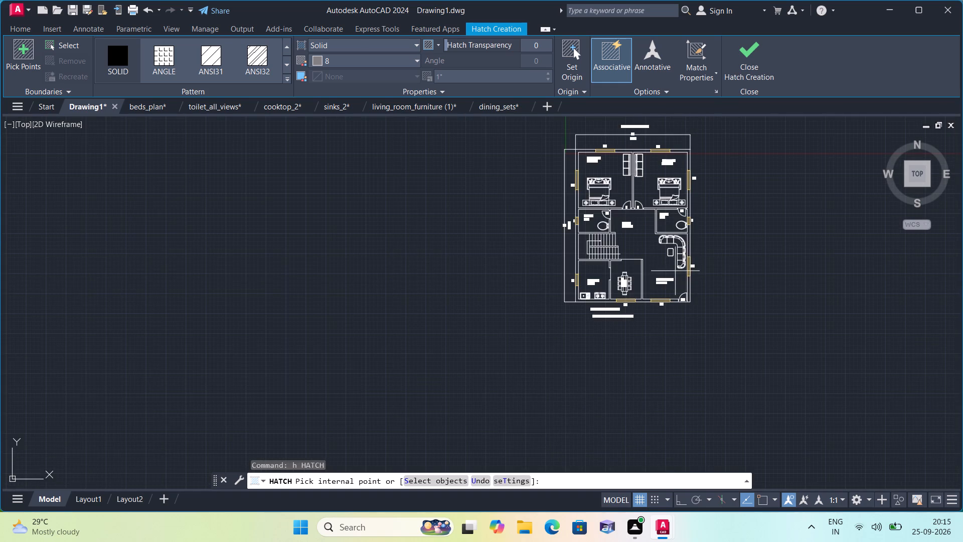
scroll(675, 271, "up", 2)
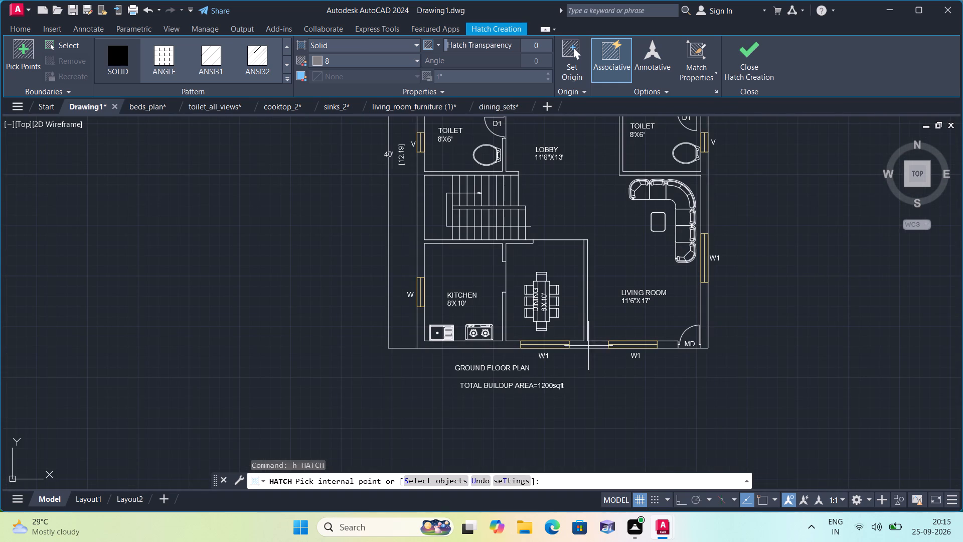
left_click(588, 345)
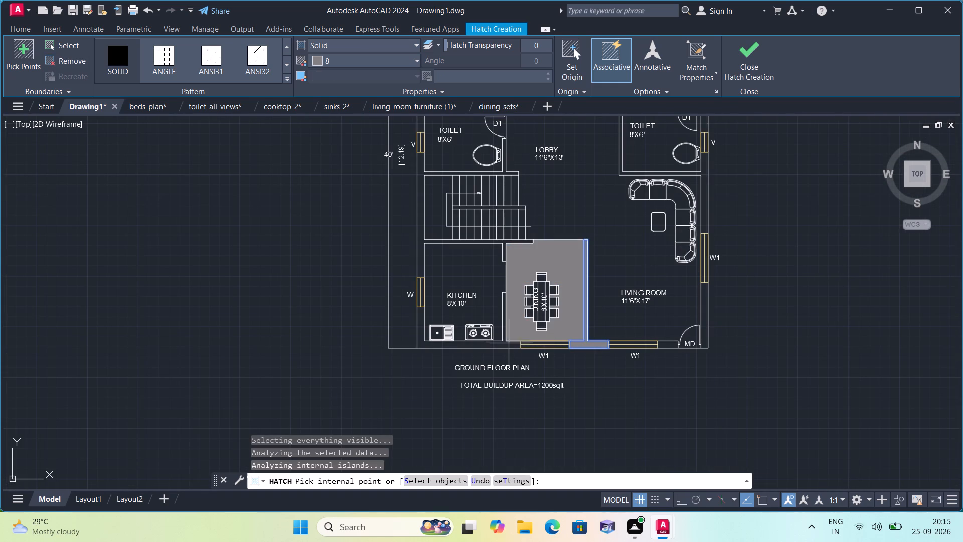
left_click(509, 344)
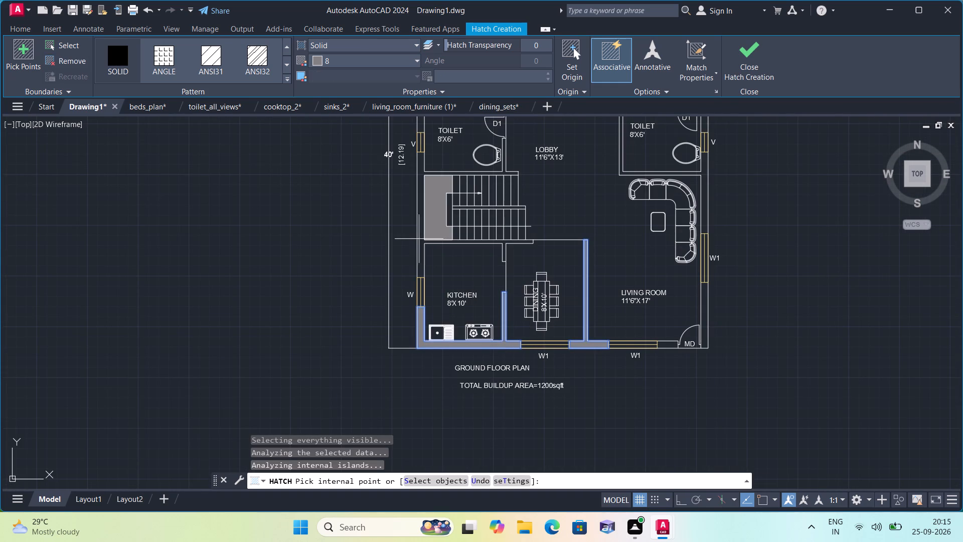
left_click(418, 245)
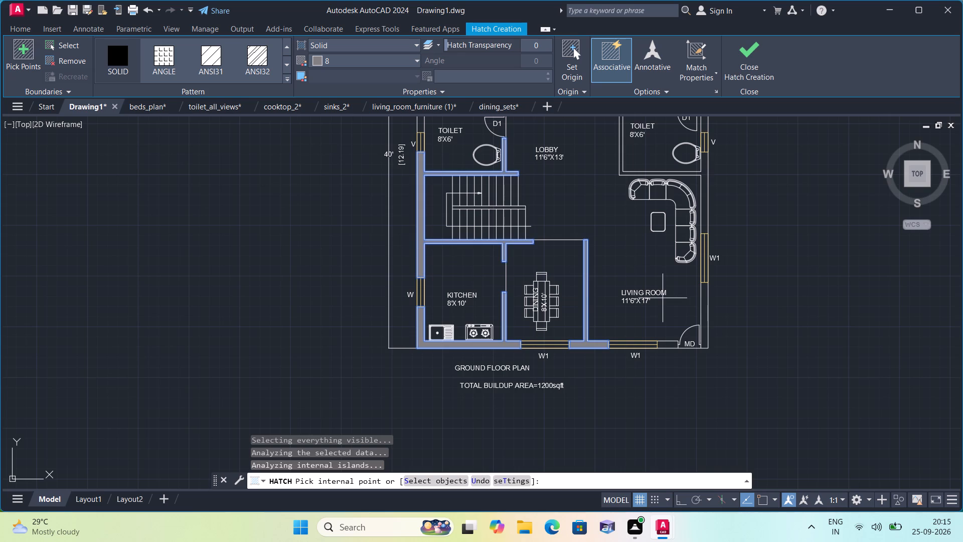
left_click(704, 325)
scroll(665, 361, "up", 2)
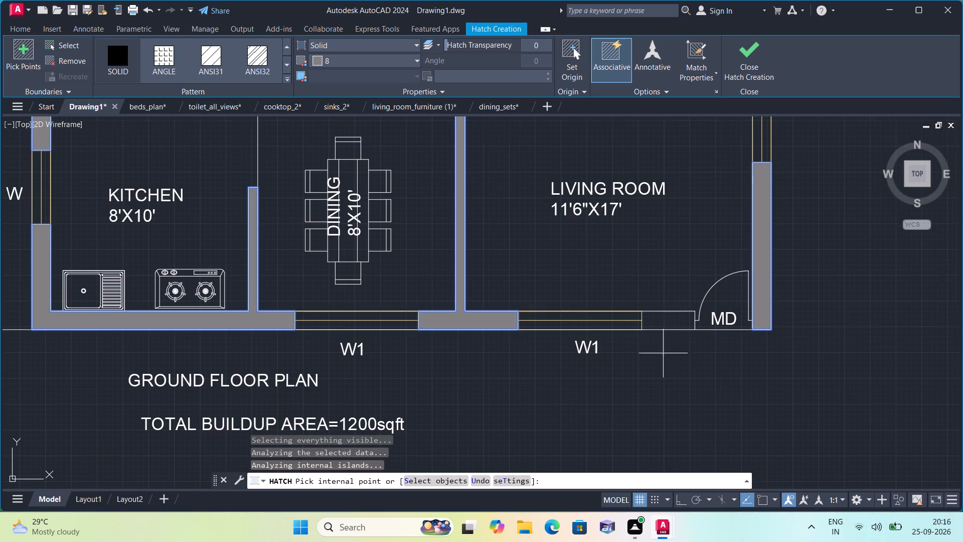
left_click(658, 325)
Add solid hatch to the west toilet walls, the bedrooms' outer walls and the partition between the two bedrooms.
scroll(654, 295, "down", 1)
scroll(767, 213, "down", 1)
middle_click(767, 215)
scroll(767, 215, "up", 1)
scroll(753, 184, "down", 2)
middle_click_drag(790, 178, 792, 387)
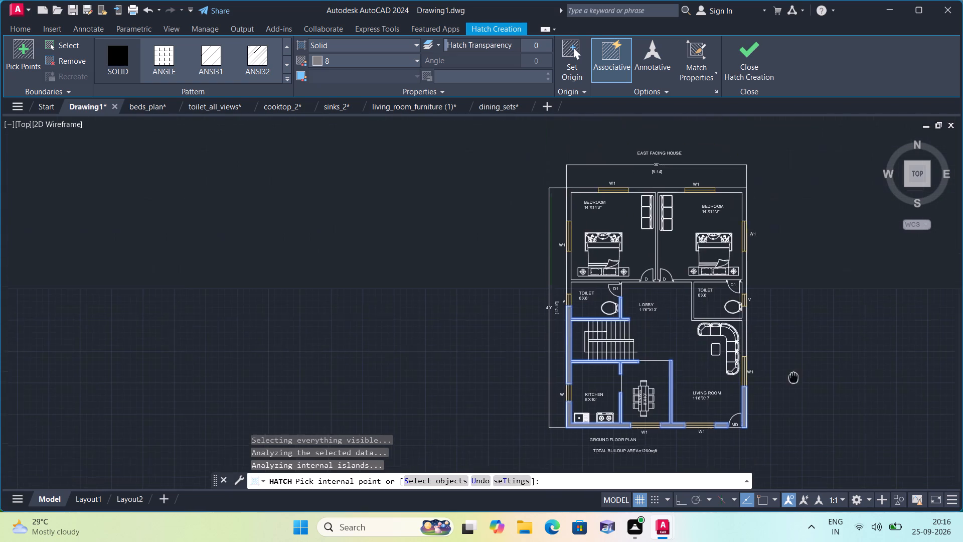
middle_click_drag(792, 387, 791, 392)
scroll(584, 325, "up", 2)
left_click(541, 277)
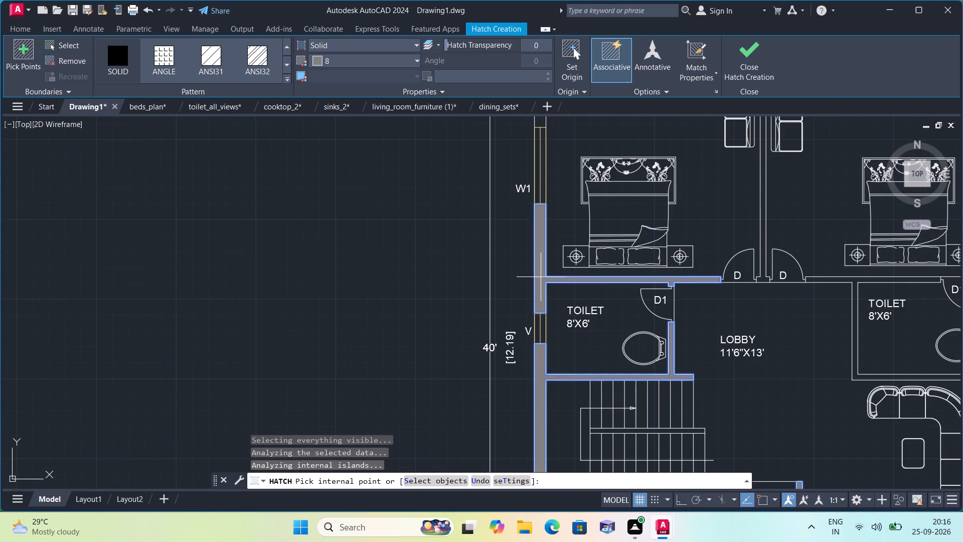
scroll(541, 277, "down", 1)
left_click(540, 151)
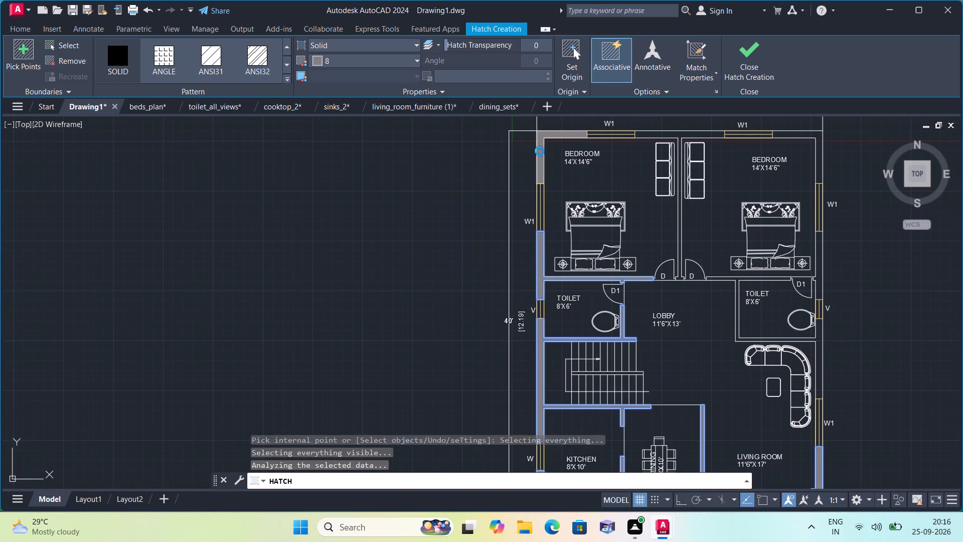
left_click(651, 132)
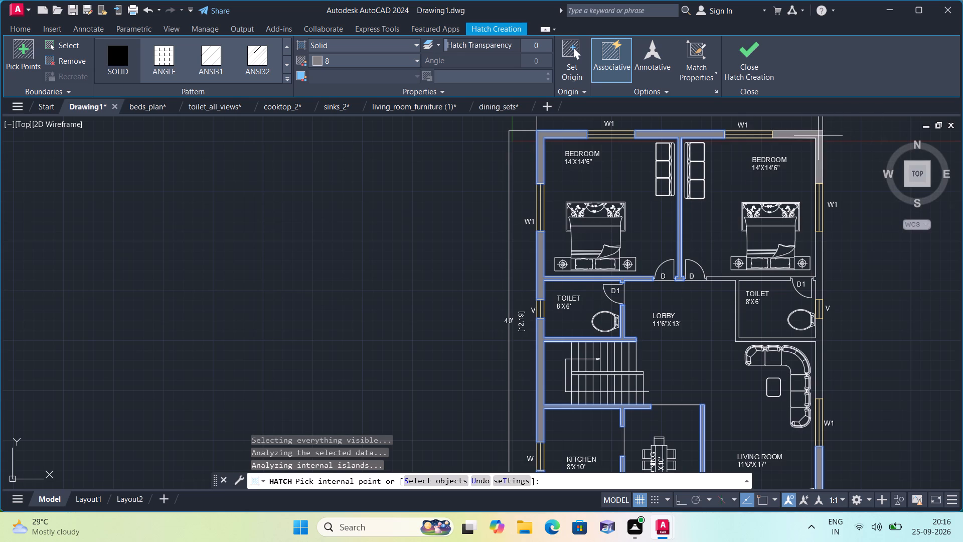
left_click(818, 136)
Fill the remaining east outer wall and the east toilet's walls with the solid hatch and end the command.
scroll(818, 136, "down", 1)
scroll(807, 207, "up", 2)
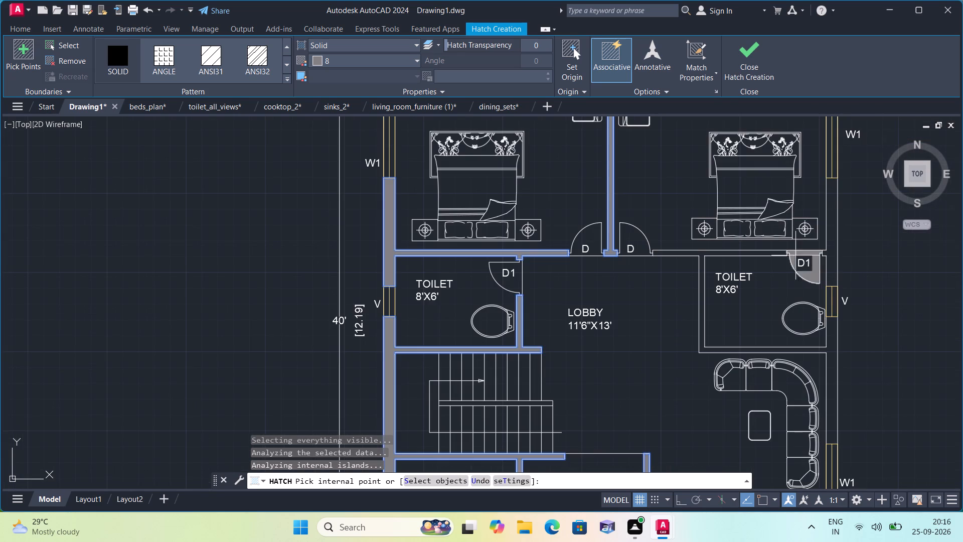
left_click(826, 255)
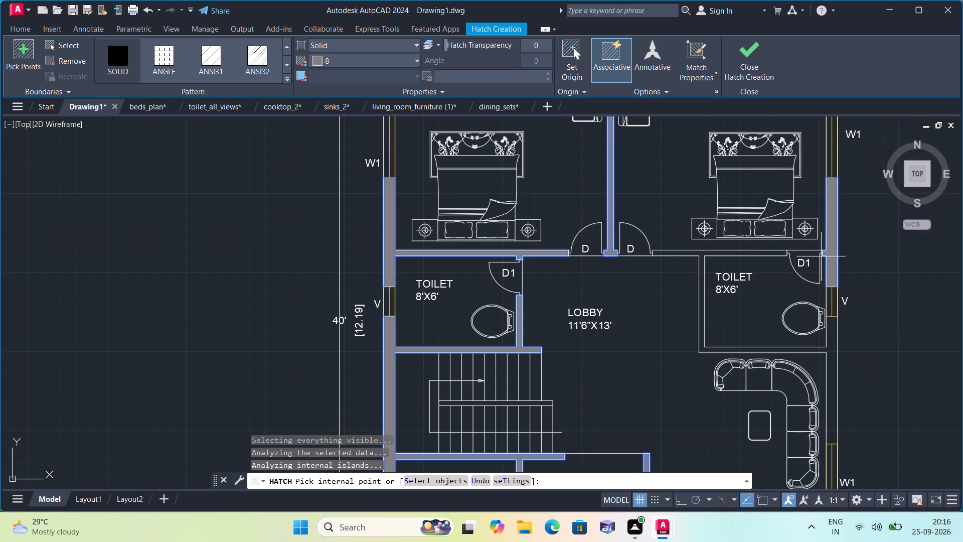
left_click(747, 254)
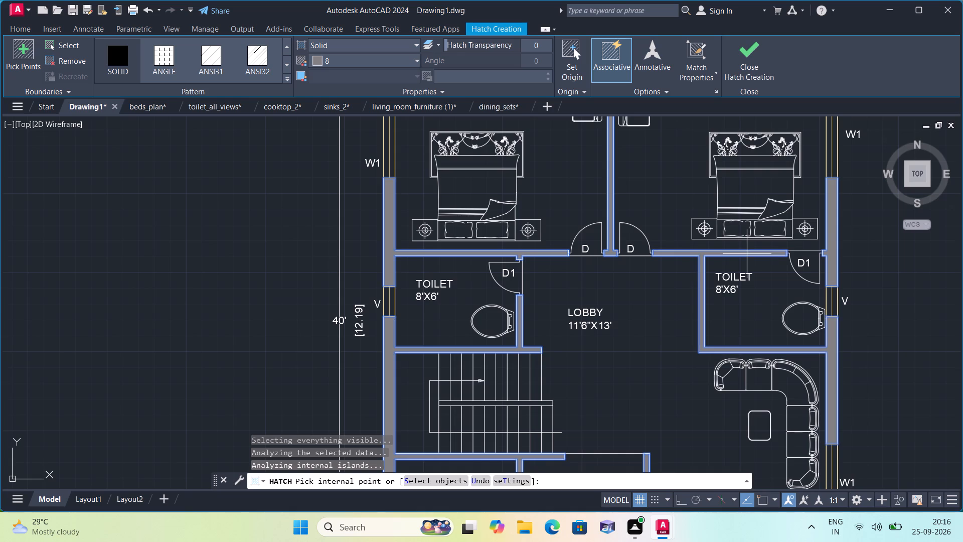
scroll(728, 247, "down", 1)
scroll(829, 279, "down", 1)
middle_click_drag(850, 302, 813, 297)
key("Escape")
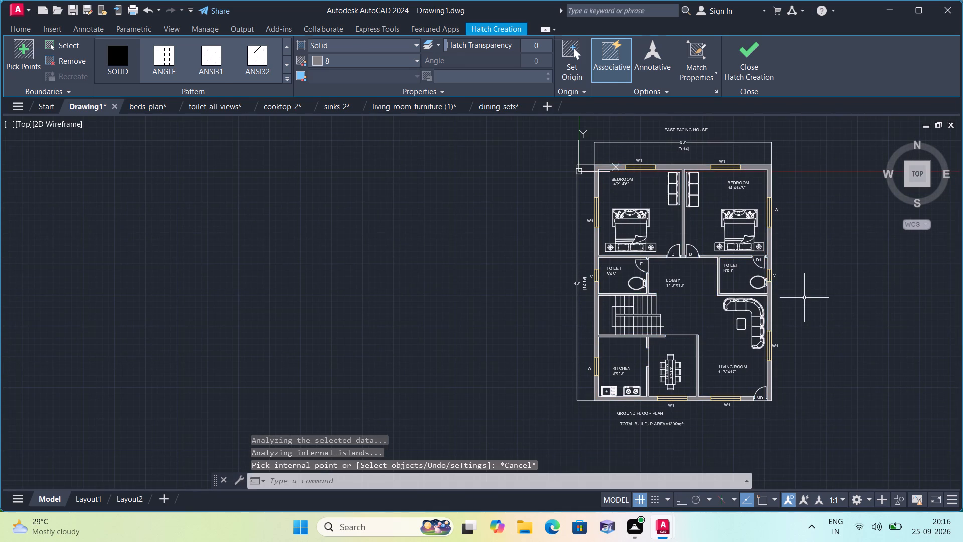
Examine the hatched walls across the furnished ground floor plan.
scroll(766, 316, "up", 2)
scroll(766, 316, "down", 2)
scroll(736, 312, "up", 1)
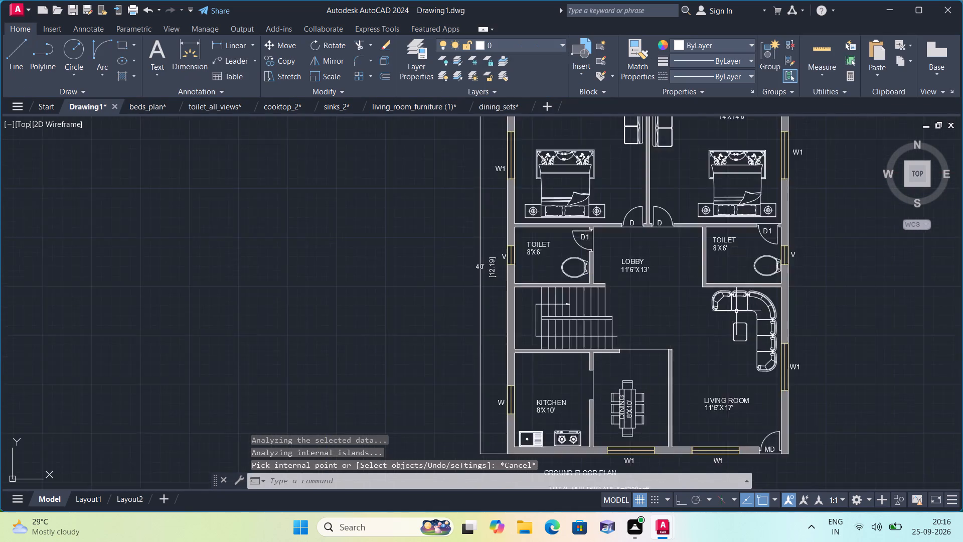
scroll(736, 311, "up", 1)
middle_click_drag(694, 314, 621, 277)
scroll(621, 285, "down", 1)
middle_click_drag(557, 283, 559, 313)
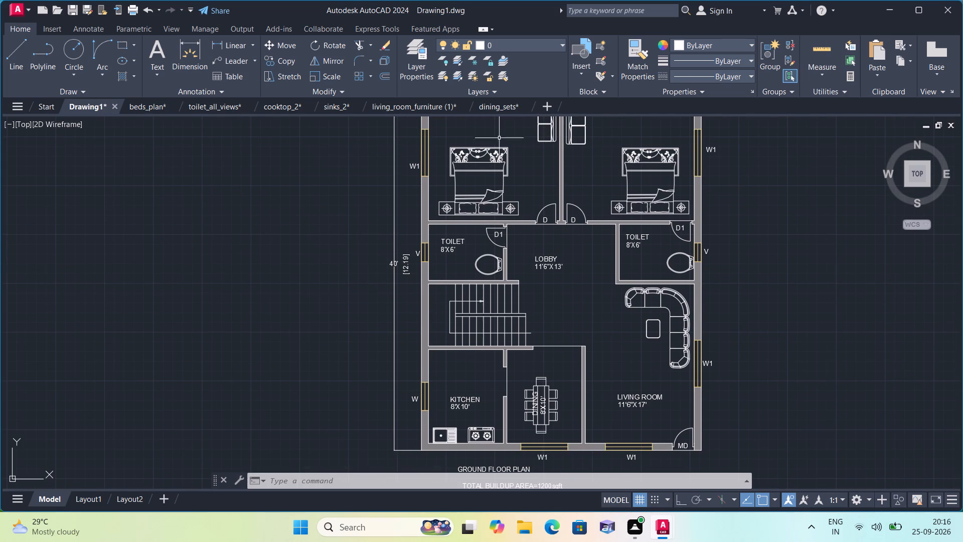
Close the dining_sets, living_room_furniture (1) and sinks_2 drawings, saving the changes to each.
left_click(524, 104)
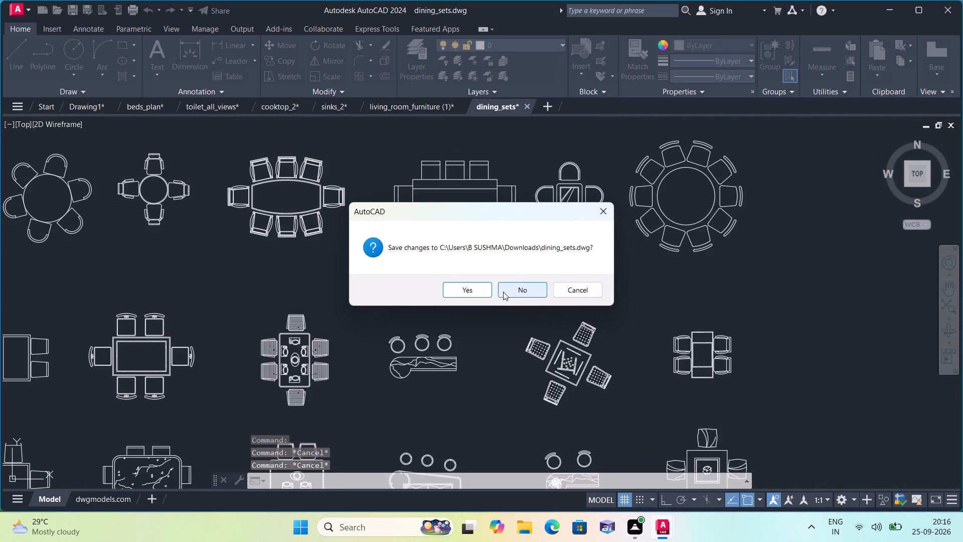
left_click(469, 289)
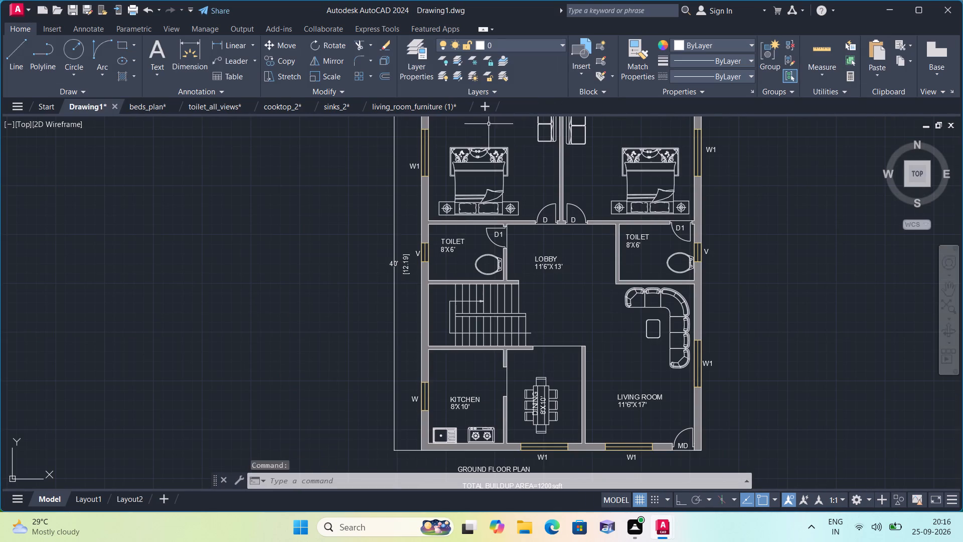
left_click(463, 107)
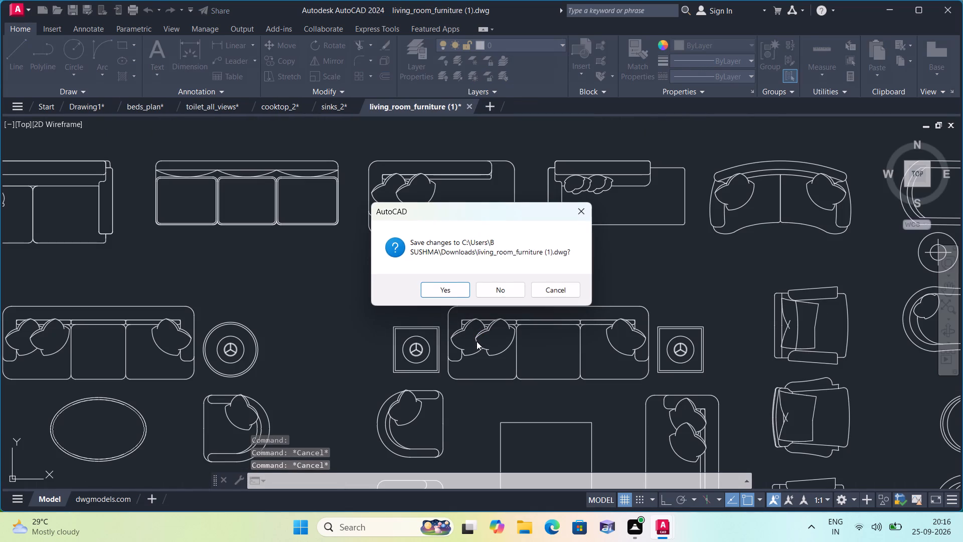
left_click(446, 290)
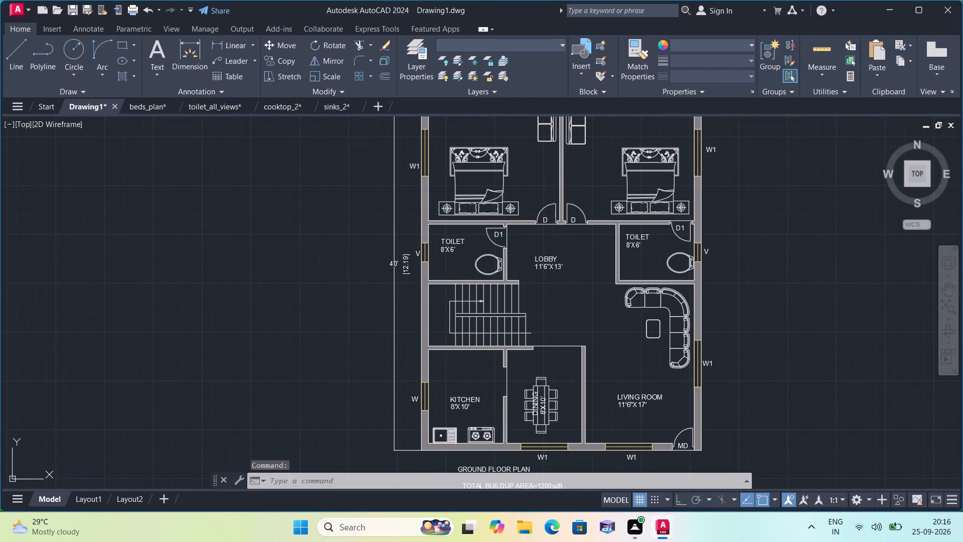
left_click(356, 104)
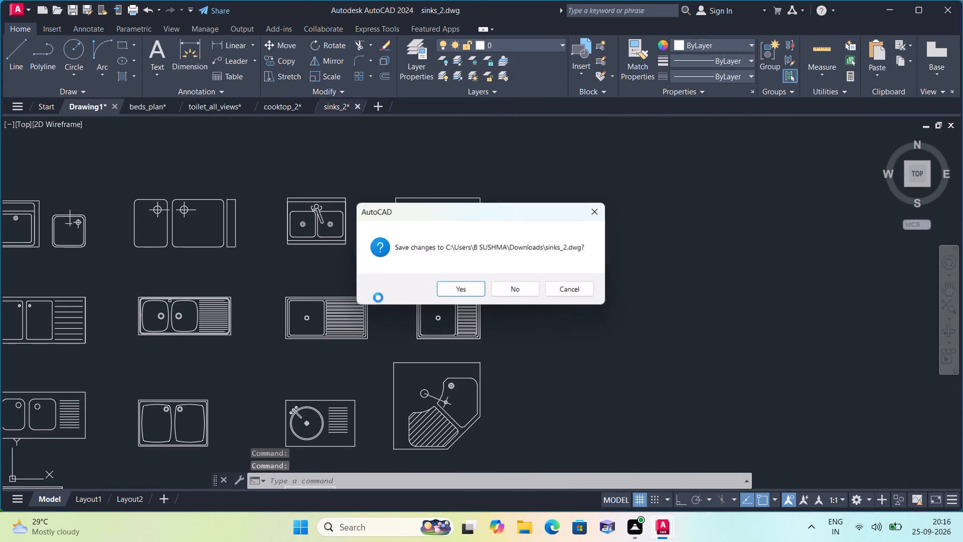
left_click(455, 290)
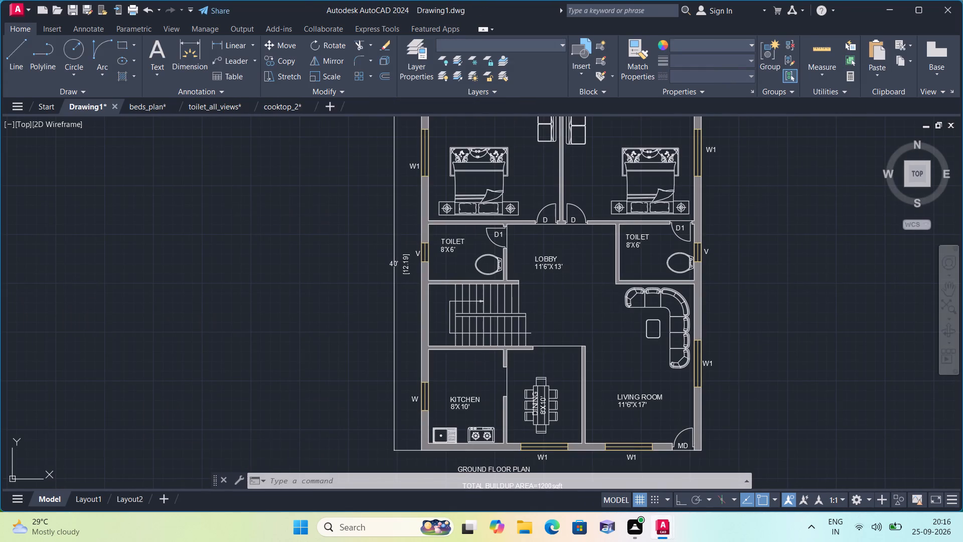
Close the cooktop_2, toilet_all_views and beds_plan drawings, saving the changes to each.
left_click(301, 105)
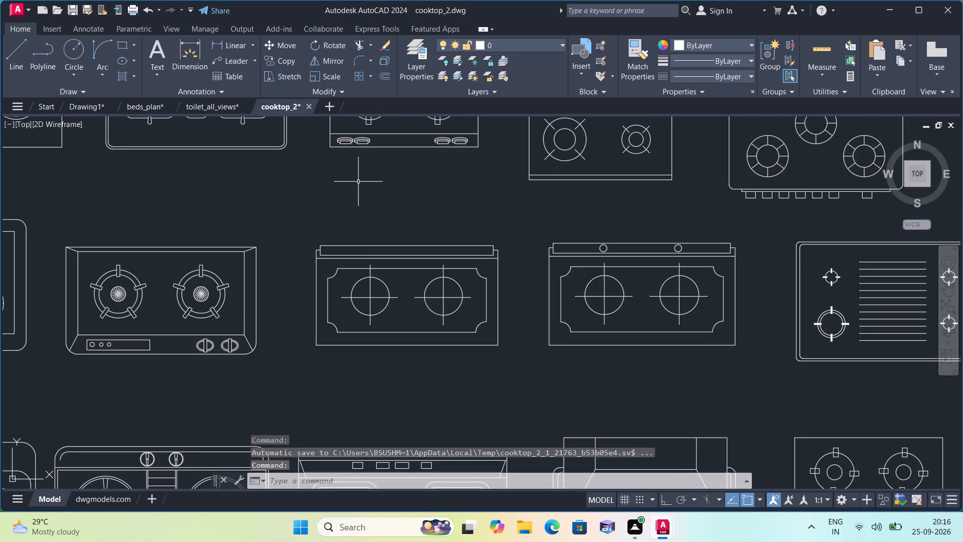
left_click(308, 104)
left_click(448, 293)
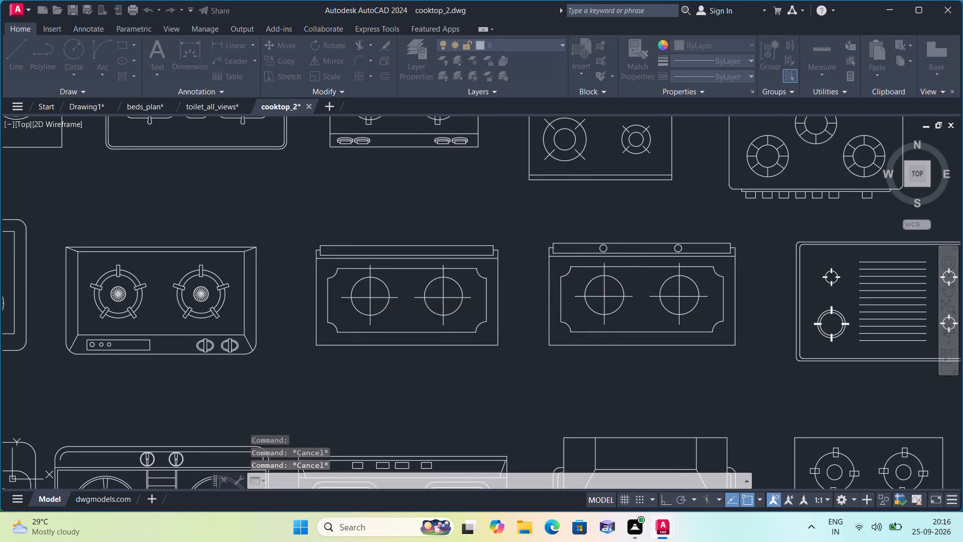
left_click(250, 103)
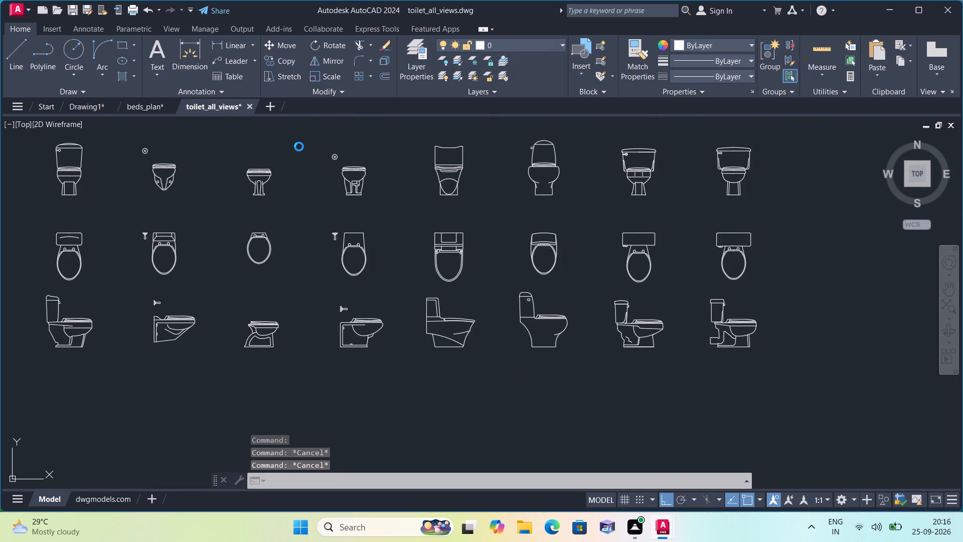
left_click(459, 288)
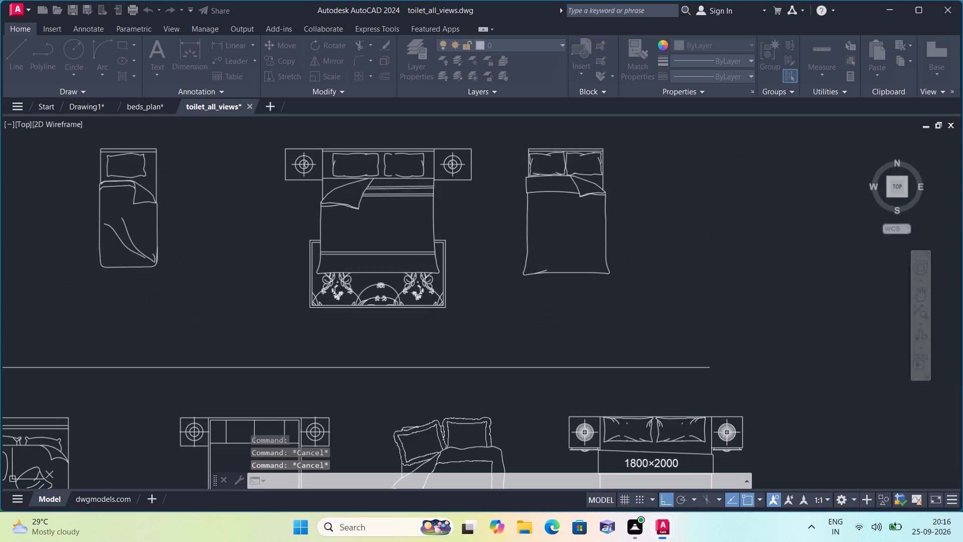
left_click(177, 104)
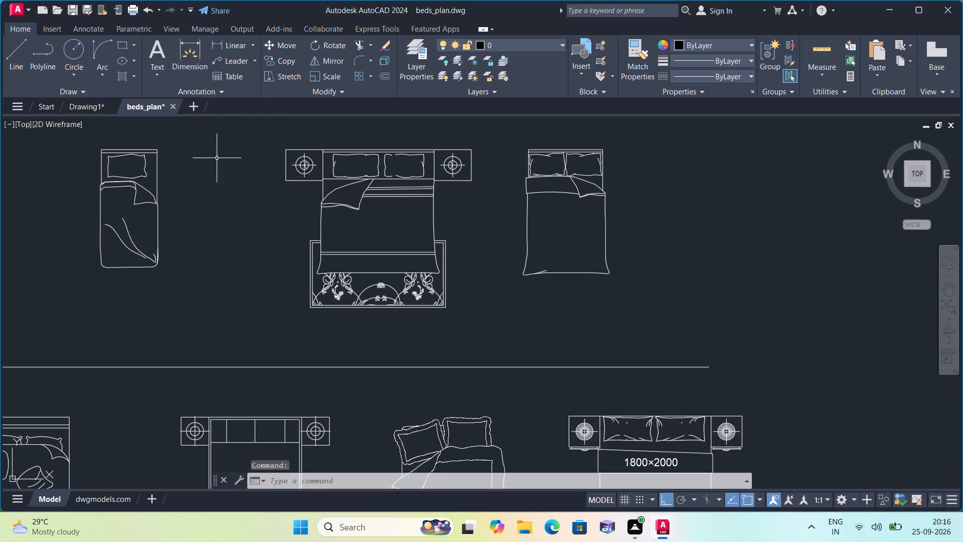
left_click(171, 108)
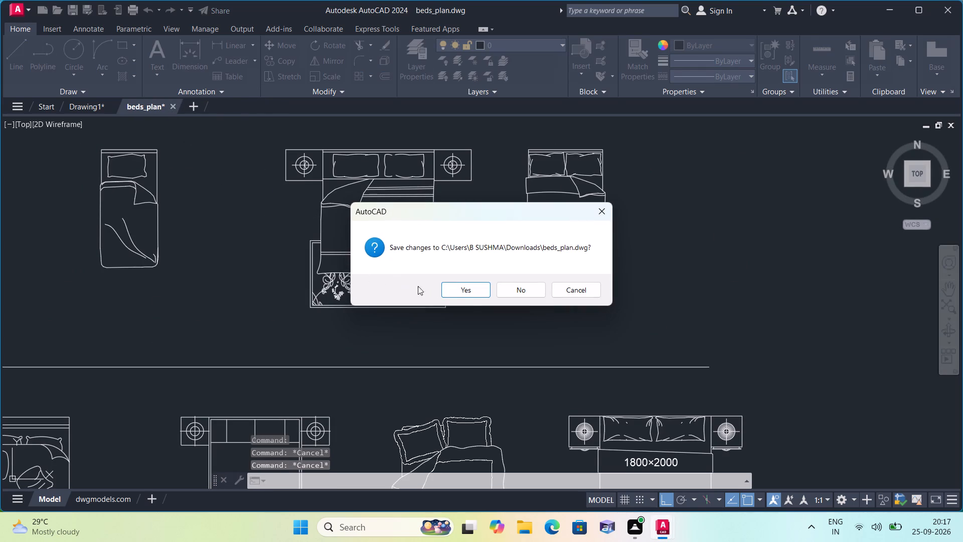
left_click(469, 296)
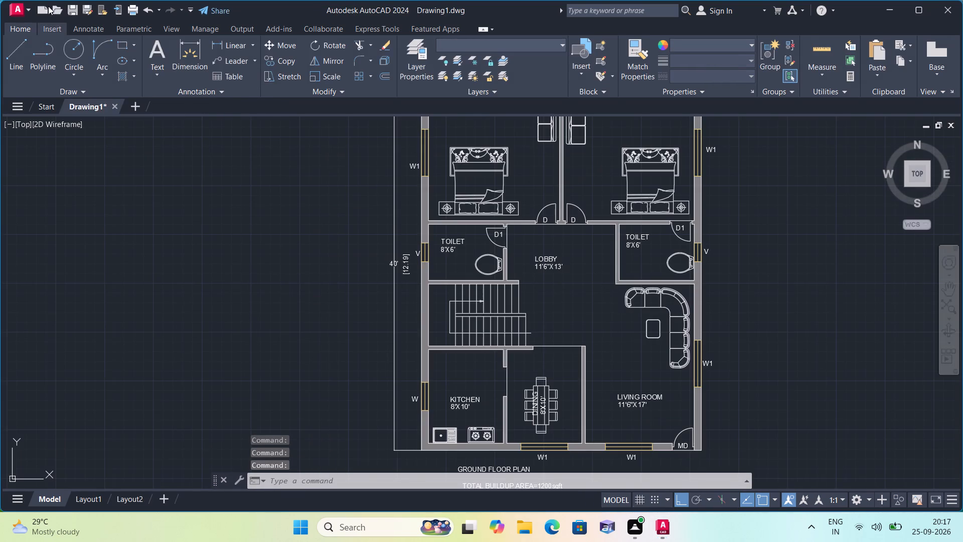
Save the floor plan drawing as cream in the Downloads folder, in AutoCAD 2018 Drawing format.
left_click(12, 7)
left_click(46, 138)
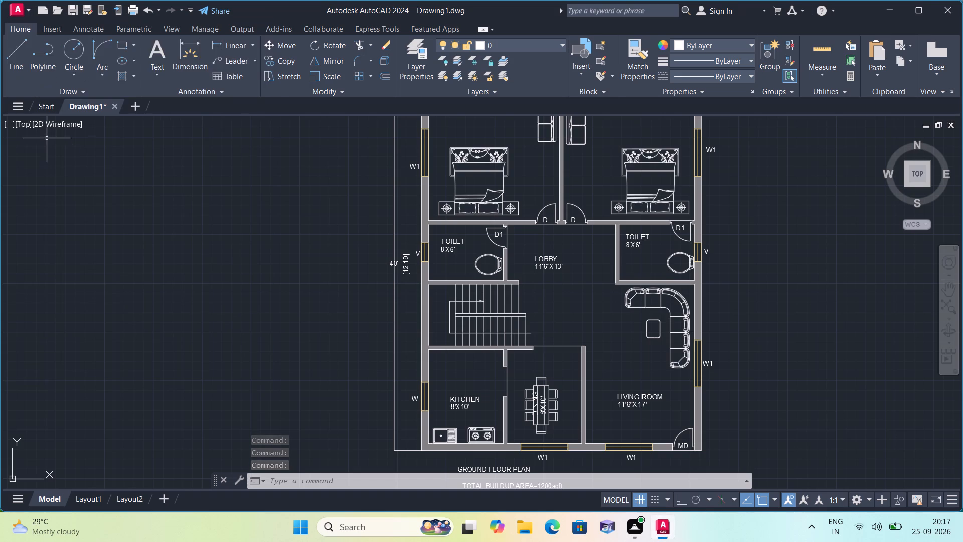
left_click(464, 381)
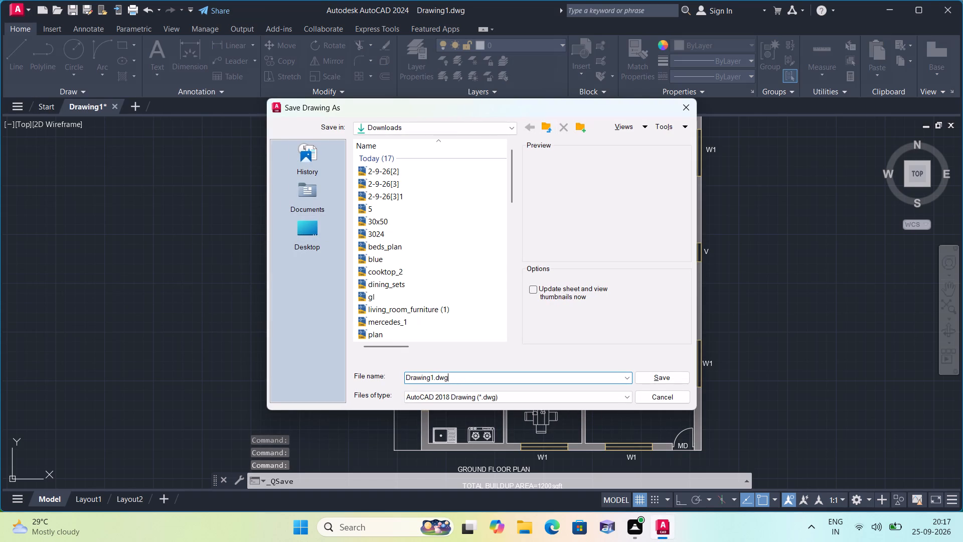
key("BackSpace")
key("BackSpace")
key("BackSpace")
key("BackSpace")
key("BackSpace")
key("BackSpace")
key("BackSpace")
key("BackSpace")
key("BackSpace")
key("BackSpace")
key("BackSpace")
key("BackSpace")
key("BackSpace")
key("BackSpace")
key("BackSpace")
key("BackSpace")
key("BackSpace")
key("BackSpace")
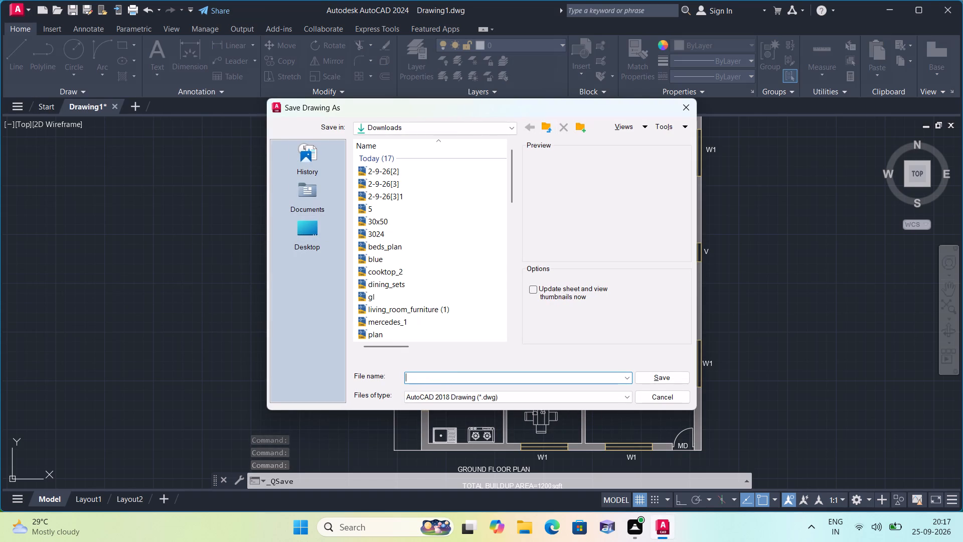
type("cream")
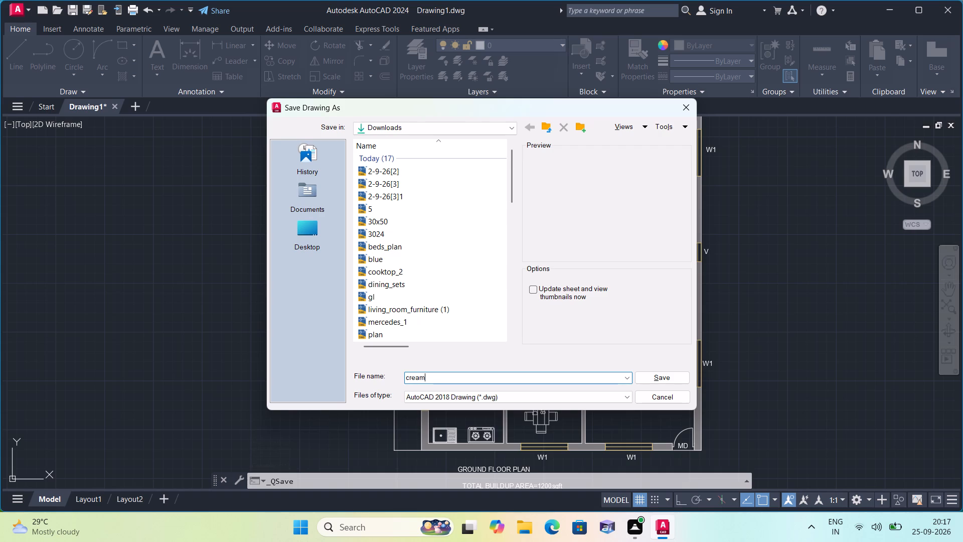
left_click(662, 379)
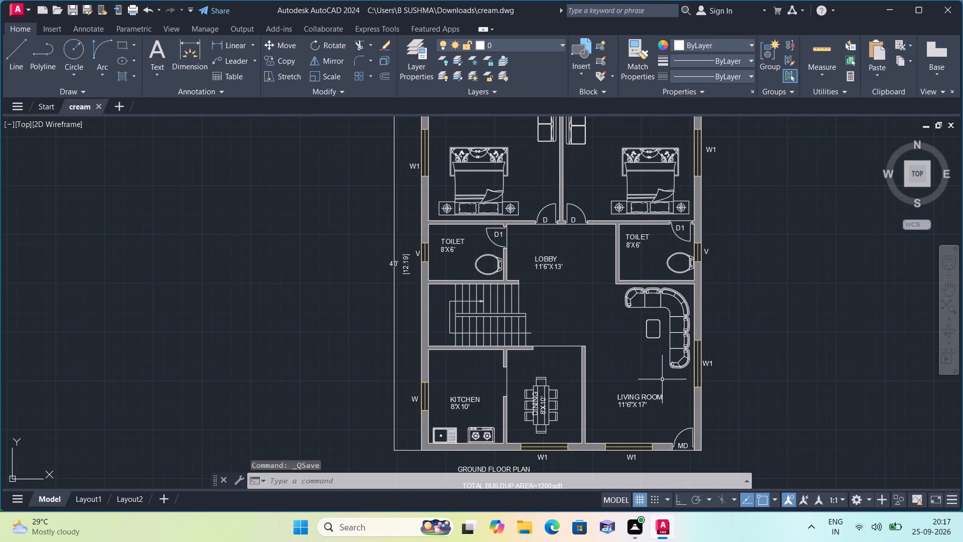
Start a plot of the plan with the DWG To PDF.pc3 plotter and ISO A4 (297.00 x 210.00 MM) paper.
scroll(662, 379, "down", 1)
type("plot")
key("space")
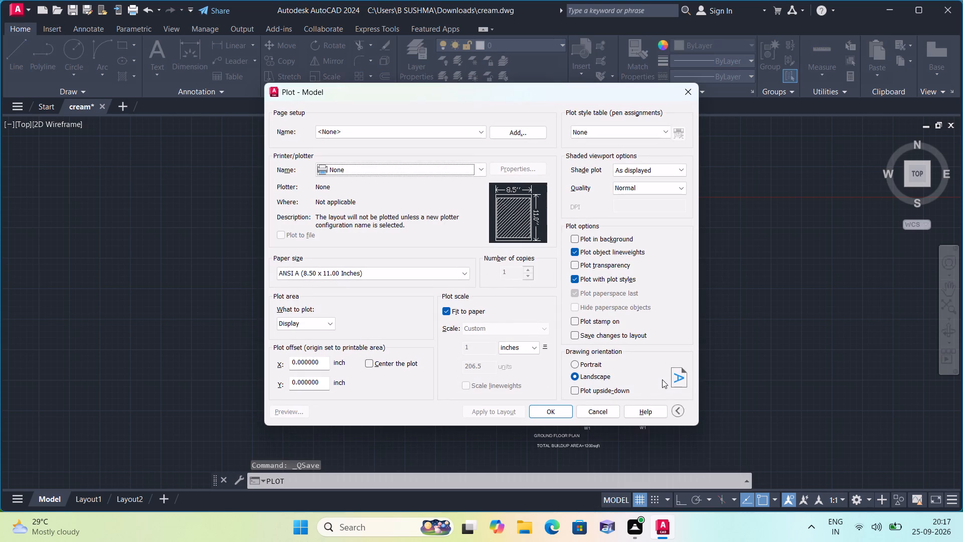
left_click(481, 170)
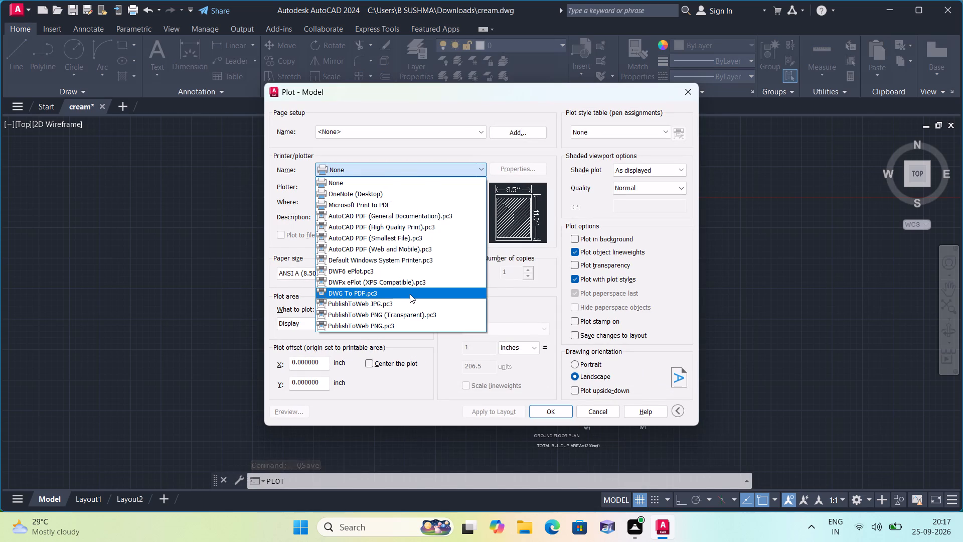
left_click(410, 294)
left_click(403, 275)
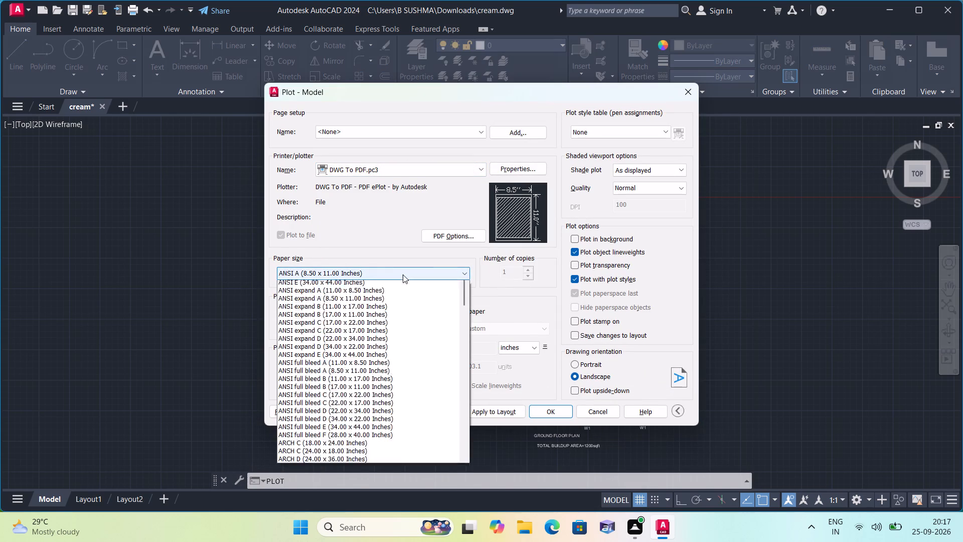
scroll(374, 315, "down", 6)
scroll(373, 366, "down", 10)
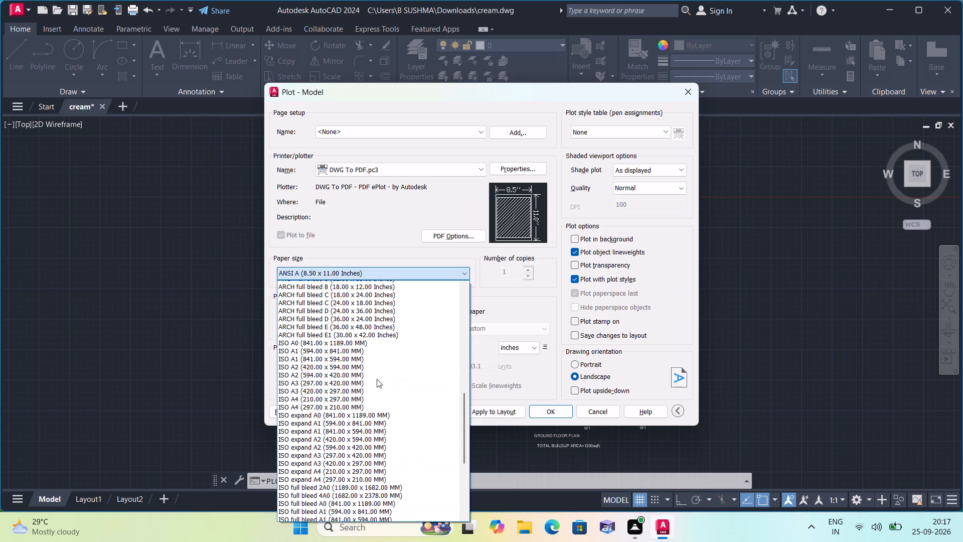
scroll(377, 379, "down", 3)
scroll(377, 379, "up", 4)
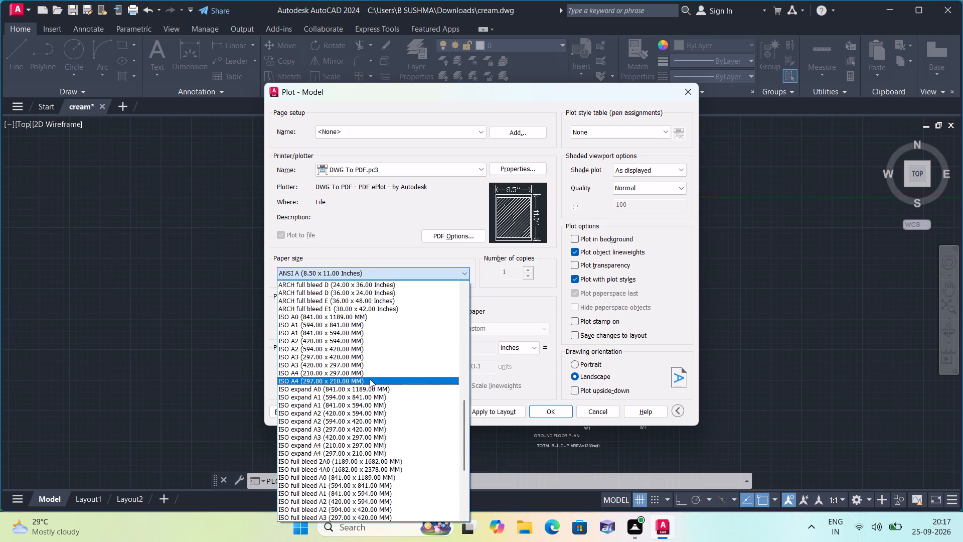
left_click(321, 378)
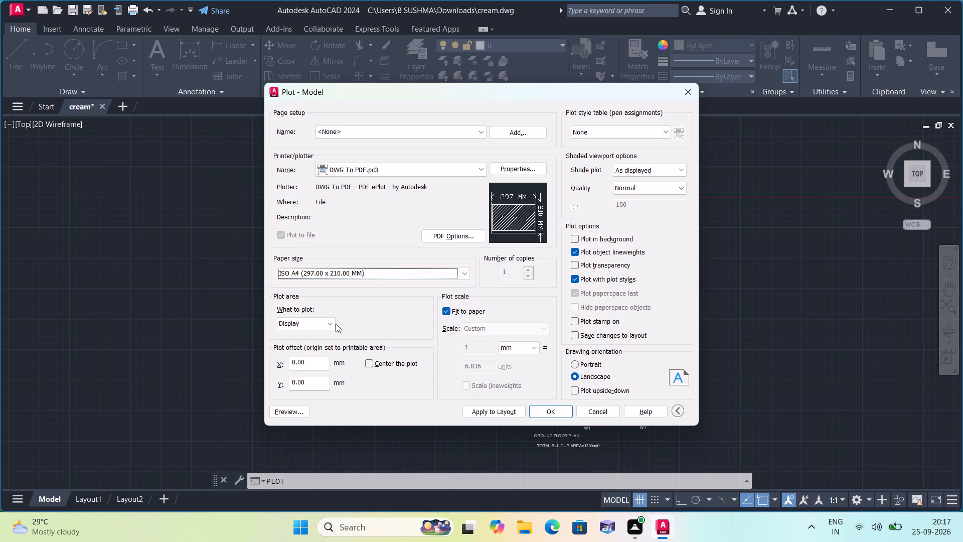
Set the plot area to a window enclosing the whole floor plan with its titles and dimensions.
left_click(332, 324)
left_click(320, 356)
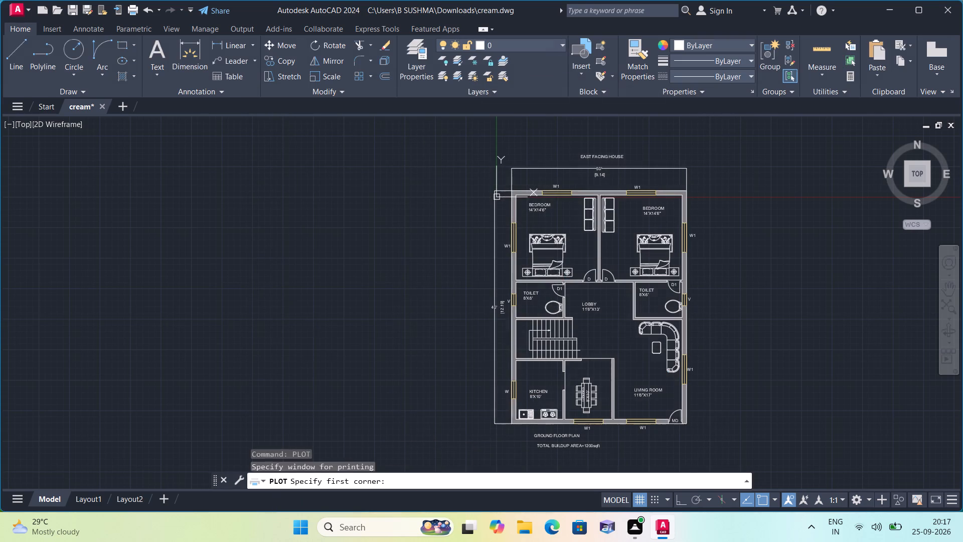
scroll(342, 288, "down", 1)
left_click(358, 184)
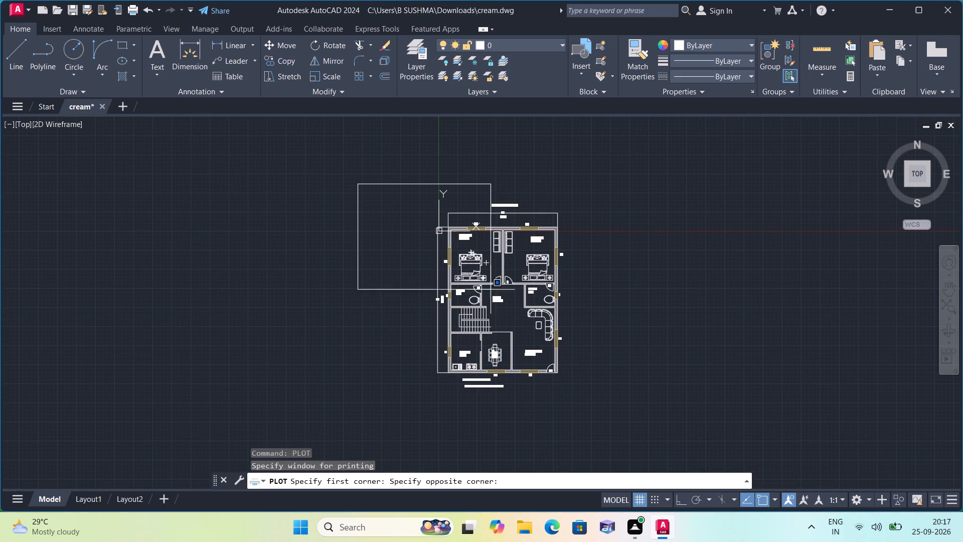
left_click(627, 422)
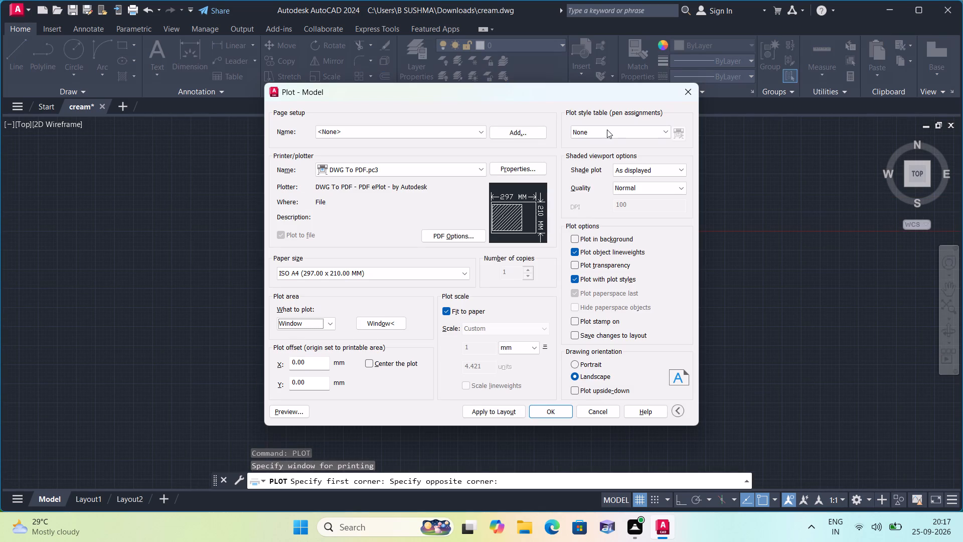
Assign the acad.ctb plot style table to all layouts and centre the plot on the sheet.
left_click(608, 128)
left_click(600, 156)
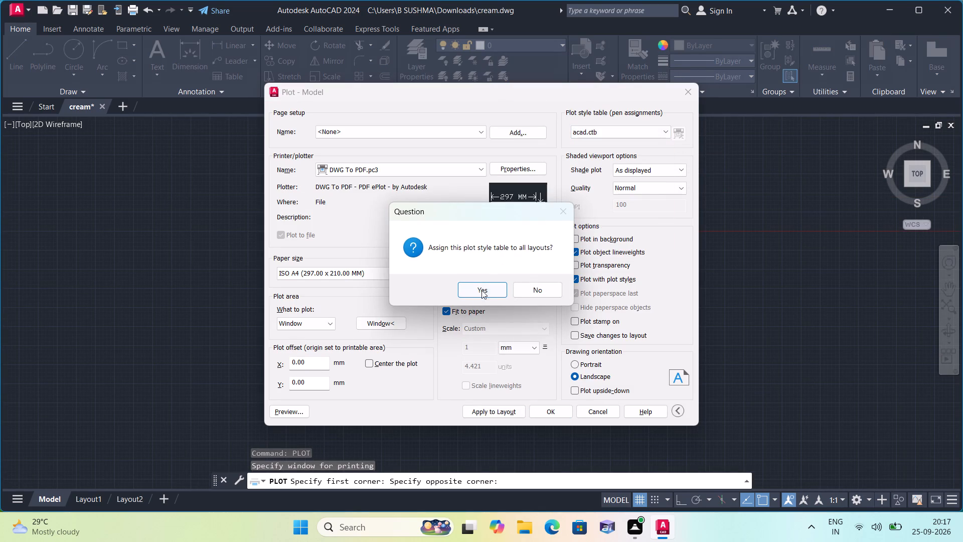
left_click(475, 291)
scroll(464, 306, "down", 1)
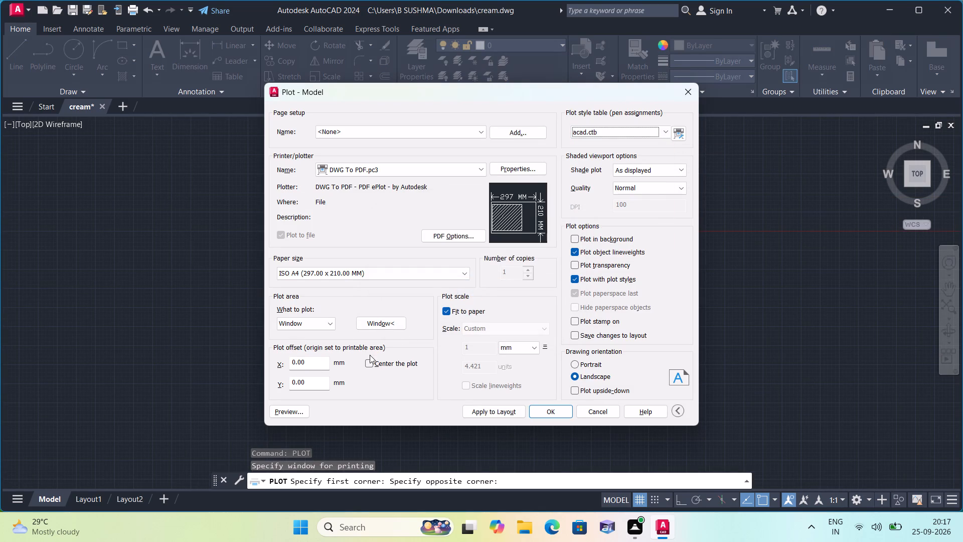
left_click(368, 362)
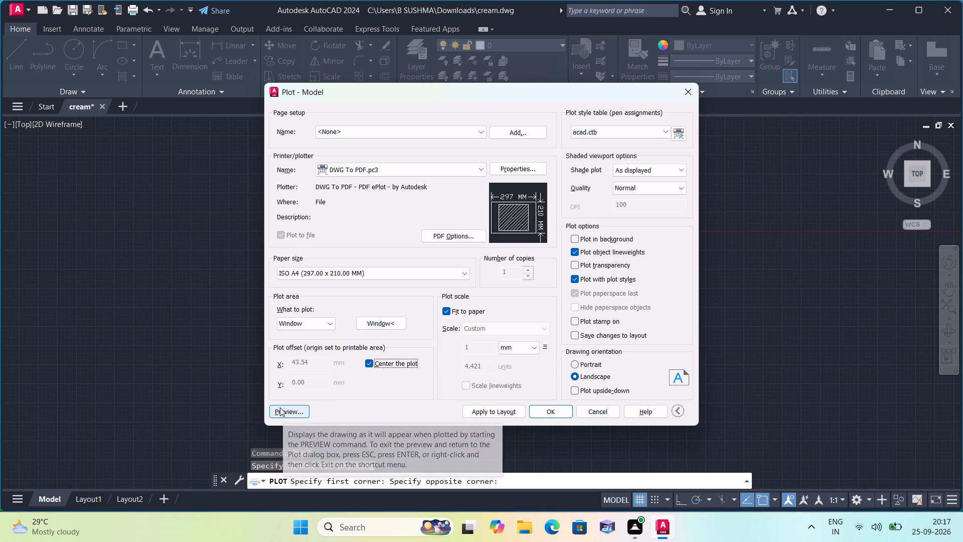
Preview the plot and examine the bedrooms, toilets, lobby, stairs, kitchen, dining, living room and titles, then exit the preview.
left_click(280, 408)
scroll(534, 330, "up", 1)
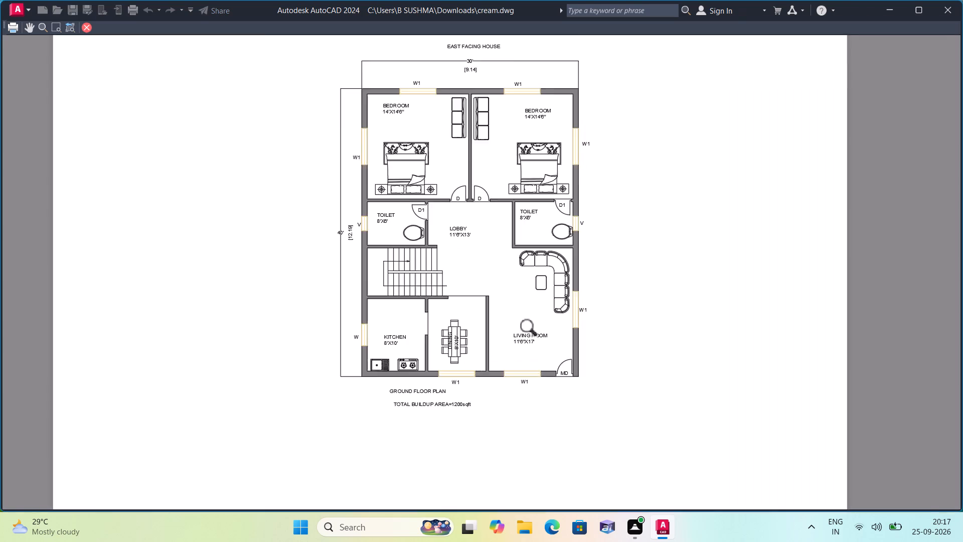
scroll(534, 330, "up", 1)
middle_click_drag(490, 269, 489, 398)
middle_click_drag(466, 279, 466, 335)
middle_click_drag(457, 251, 460, 276)
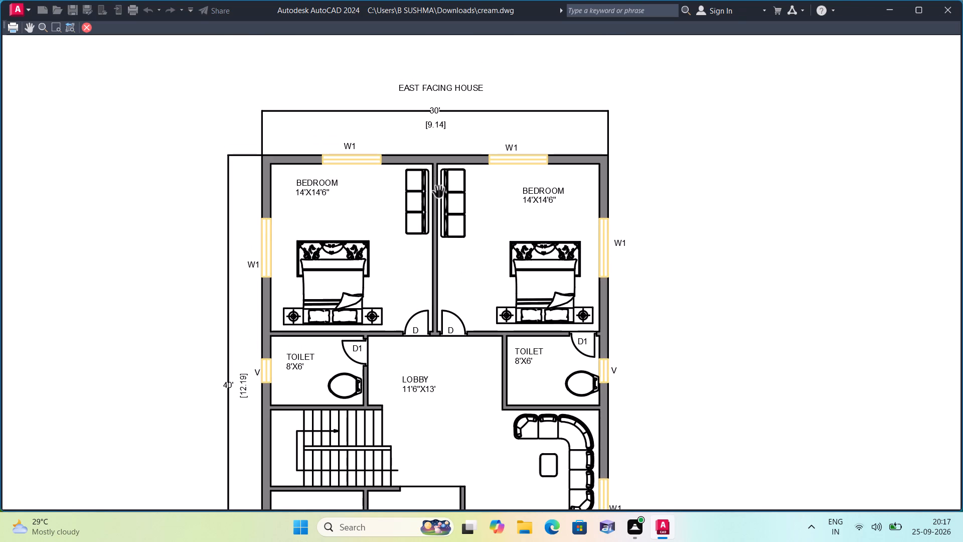
scroll(449, 215, "down", 2)
scroll(449, 215, "up", 2)
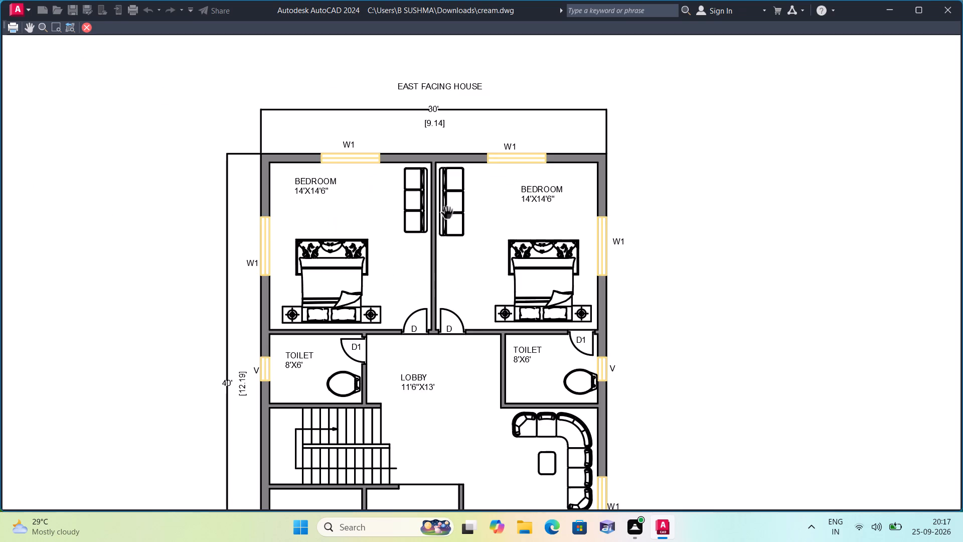
scroll(449, 215, "down", 1)
scroll(449, 215, "up", 1)
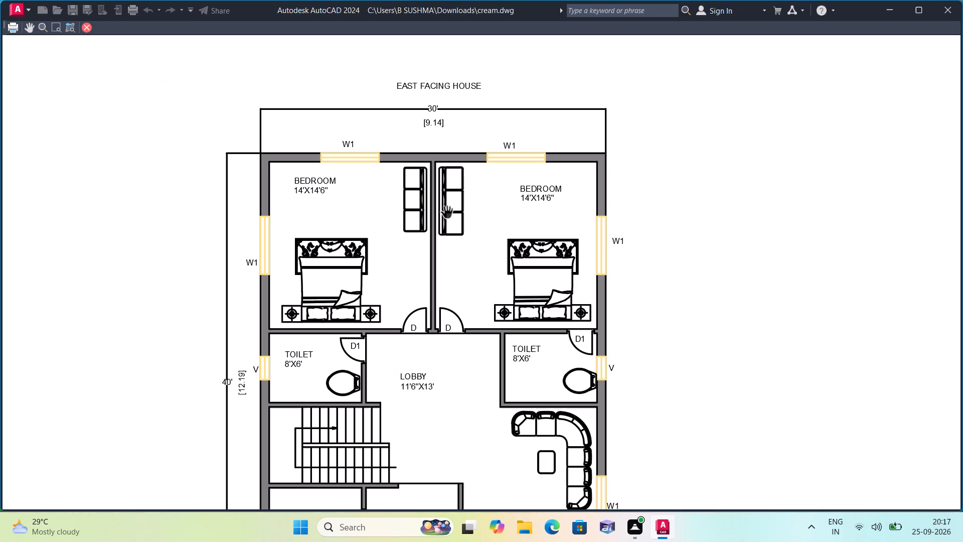
scroll(449, 215, "down", 1)
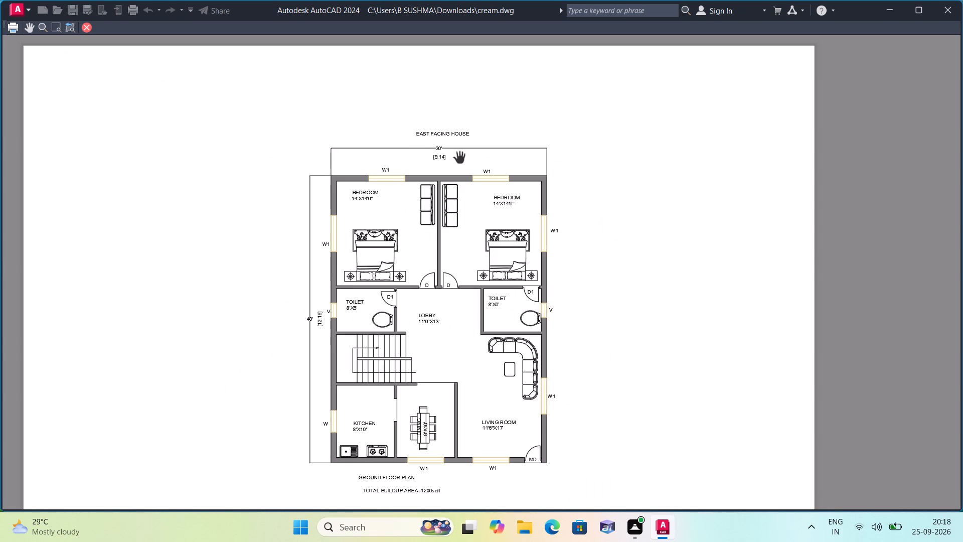
scroll(460, 163, "up", 2)
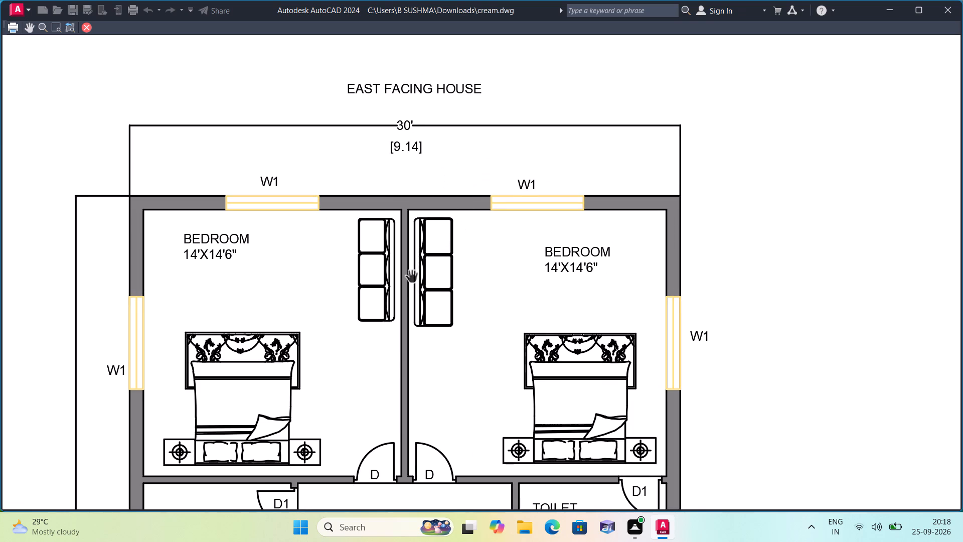
middle_click_drag(406, 274, 430, 217)
scroll(408, 254, "down", 1)
middle_click_drag(466, 295, 471, 237)
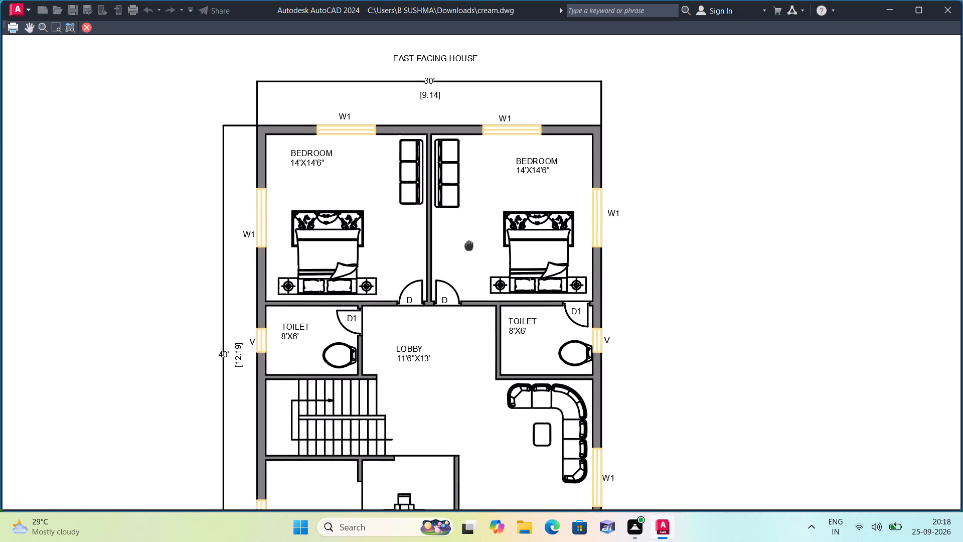
middle_click_drag(471, 237, 485, 200)
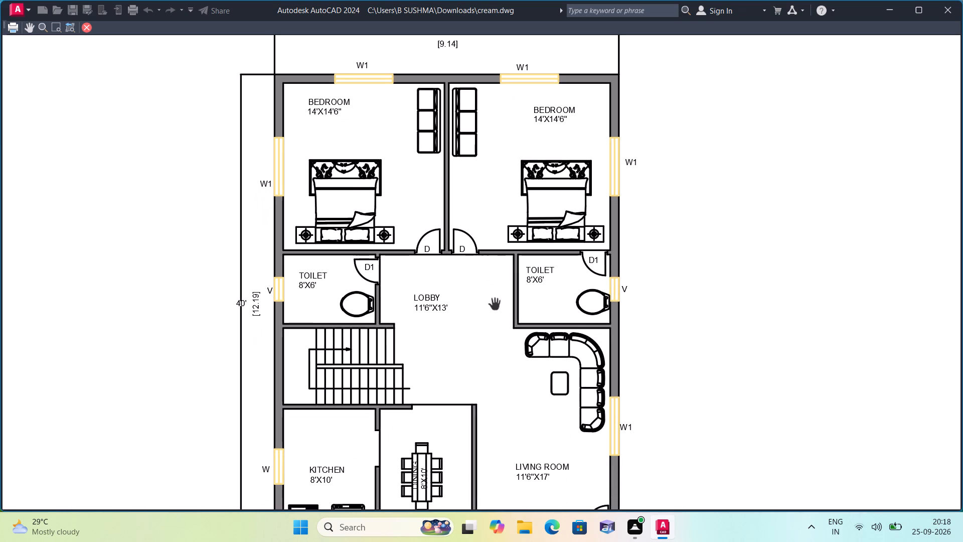
middle_click_drag(494, 305, 509, 243)
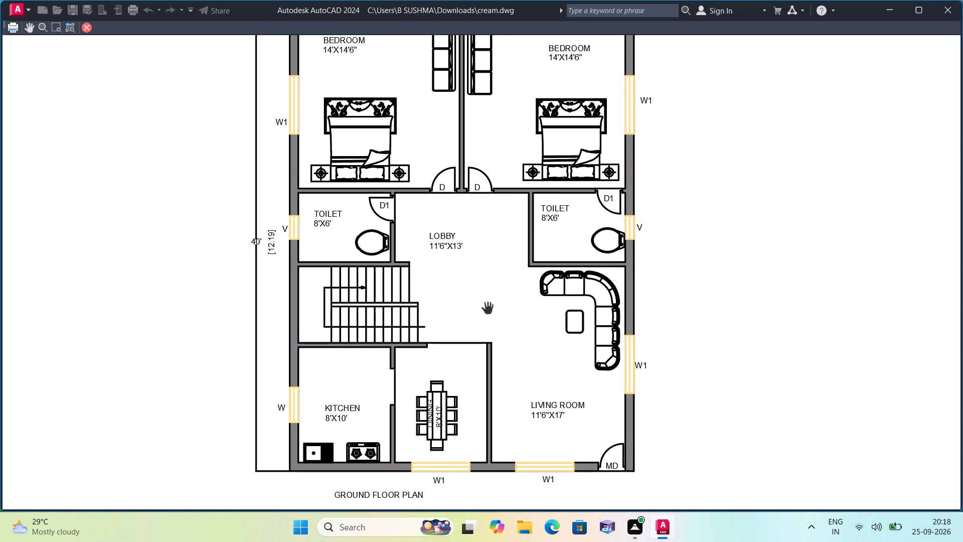
middle_click_drag(488, 316, 492, 288)
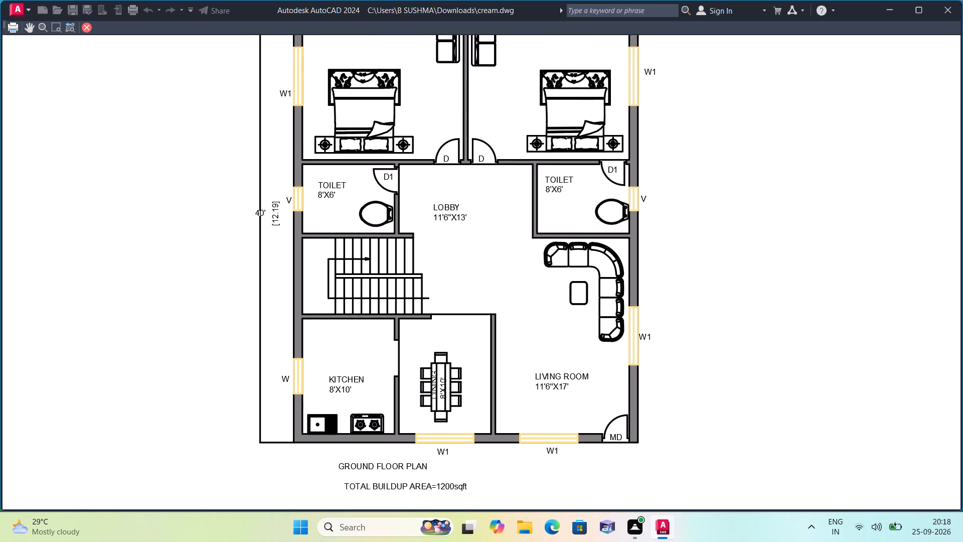
scroll(492, 288, "down", 1)
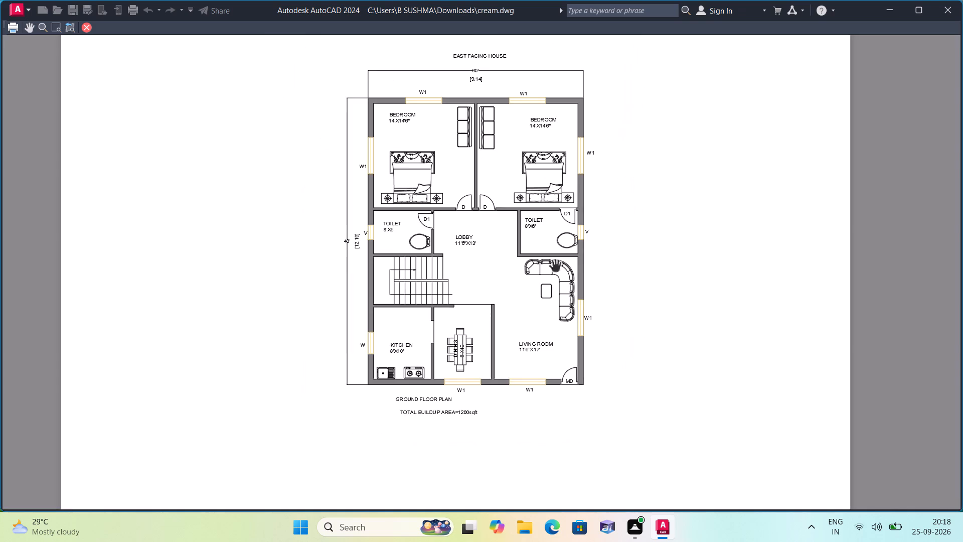
right_click(638, 233)
left_click(664, 243)
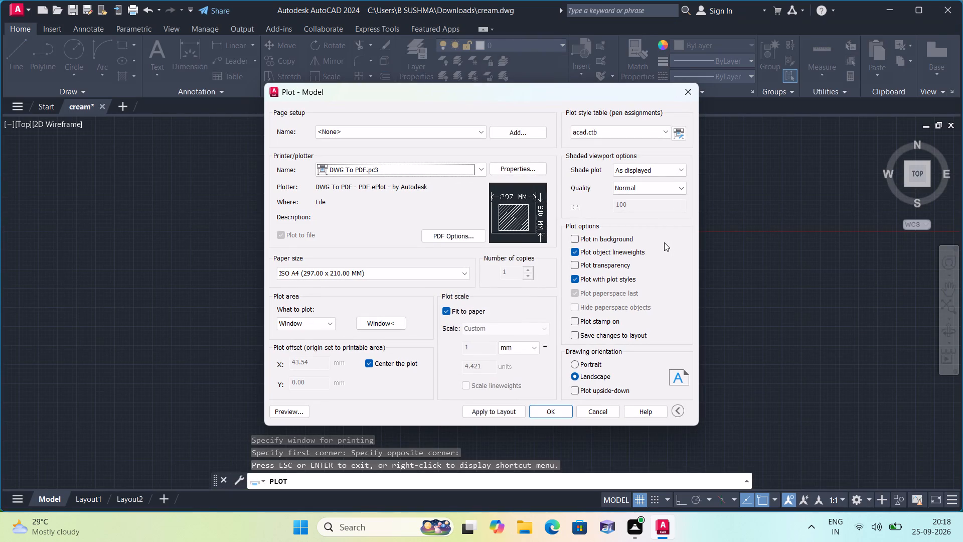
Apply the plot settings to the layout and plot the plan to cream-Model.pdf in Documents, dismissing the PDF app chooser.
left_click(503, 416)
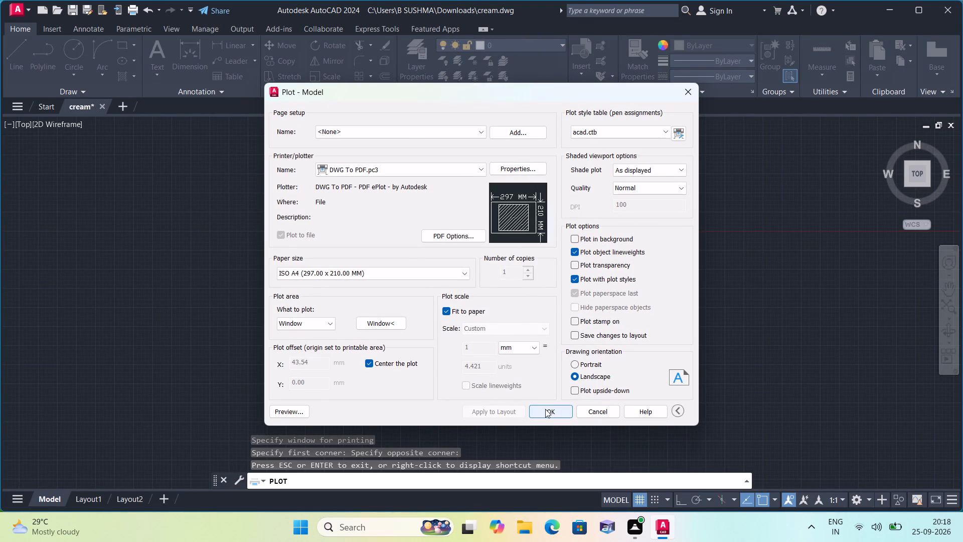
left_click(547, 411)
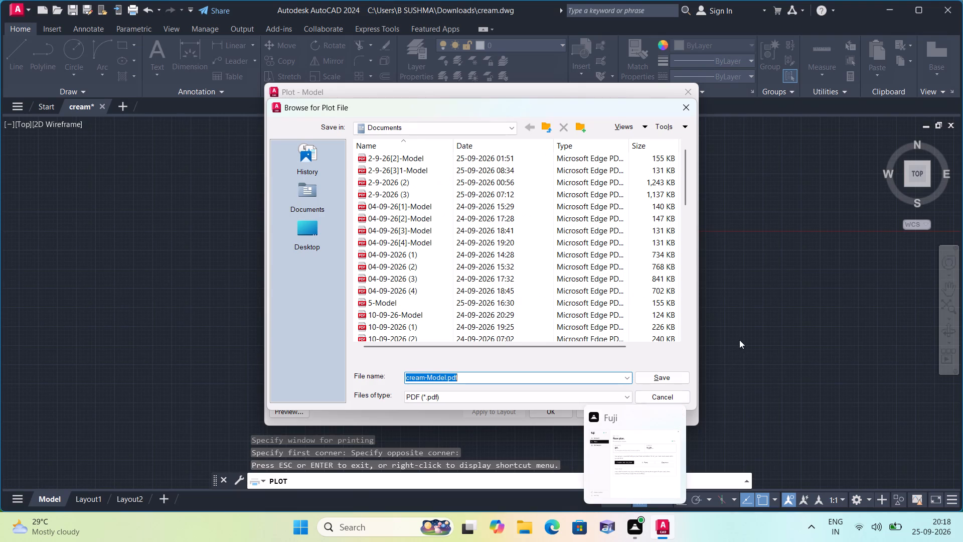
left_click(668, 379)
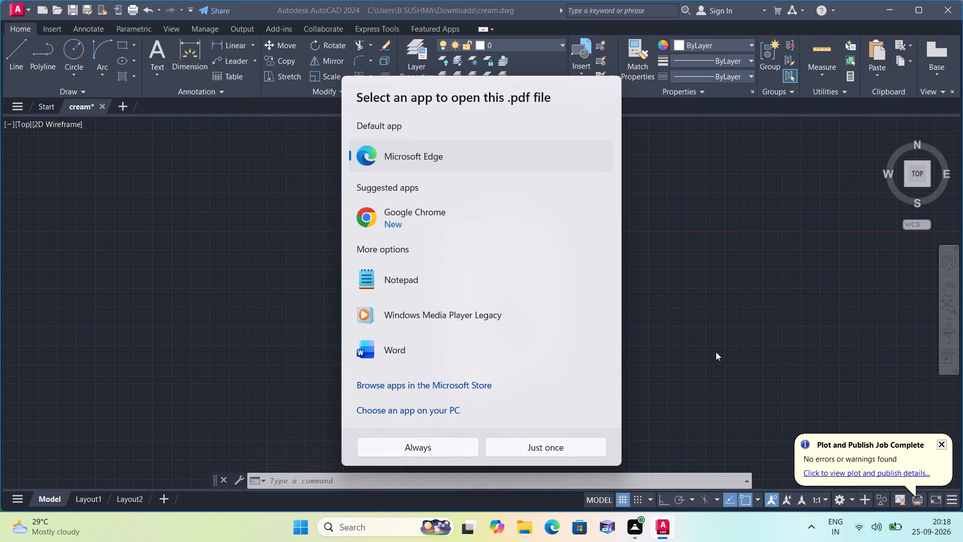
left_click(701, 318)
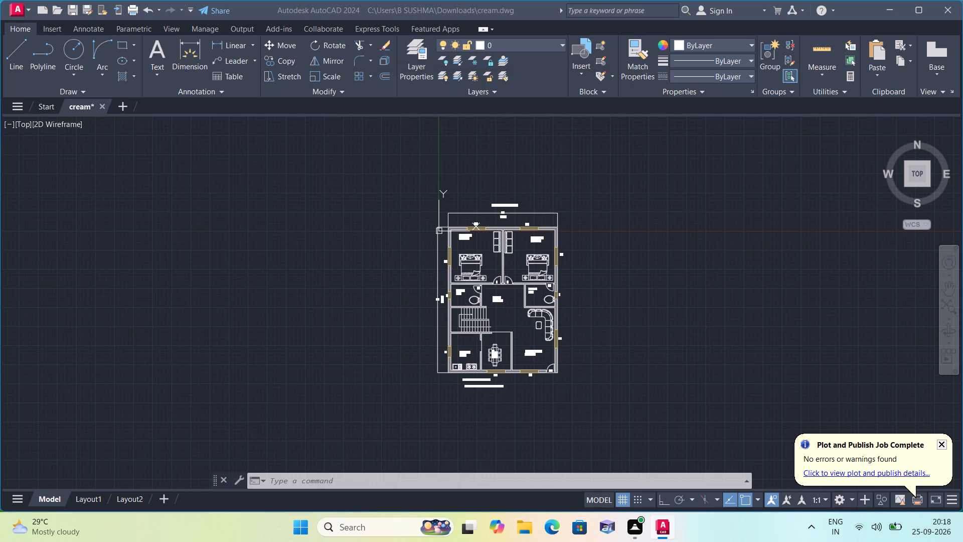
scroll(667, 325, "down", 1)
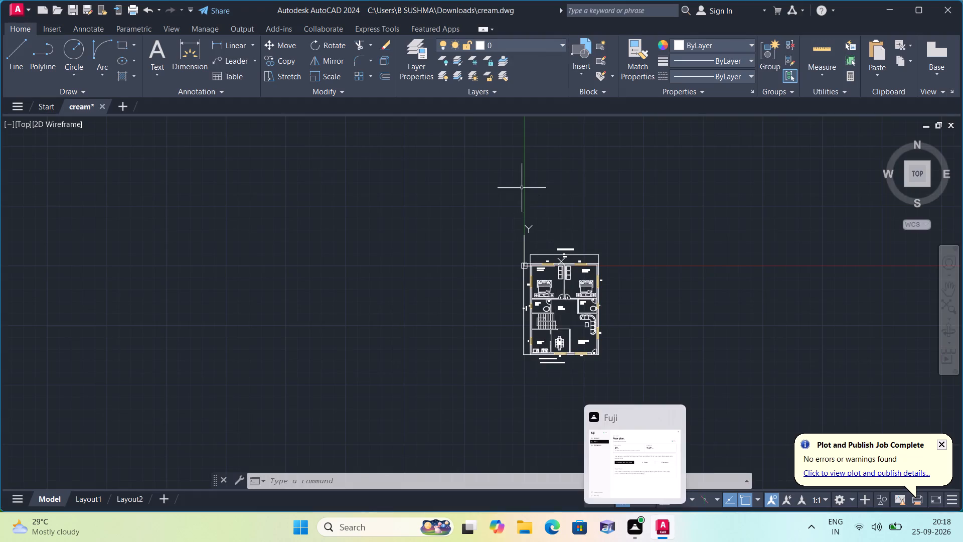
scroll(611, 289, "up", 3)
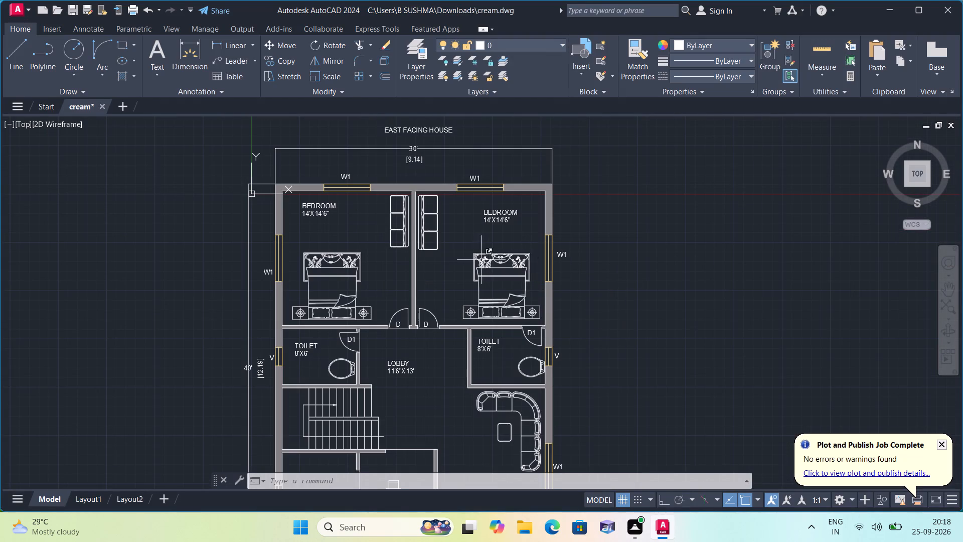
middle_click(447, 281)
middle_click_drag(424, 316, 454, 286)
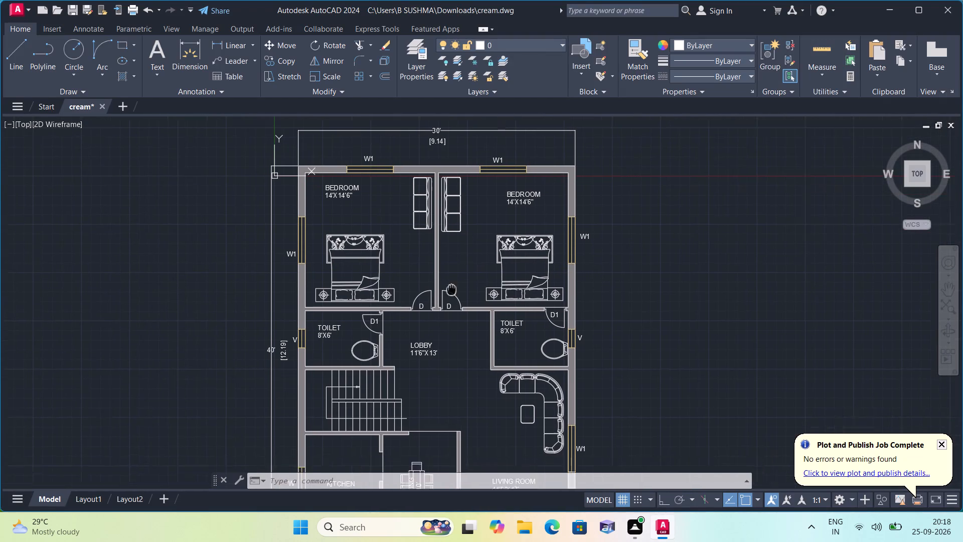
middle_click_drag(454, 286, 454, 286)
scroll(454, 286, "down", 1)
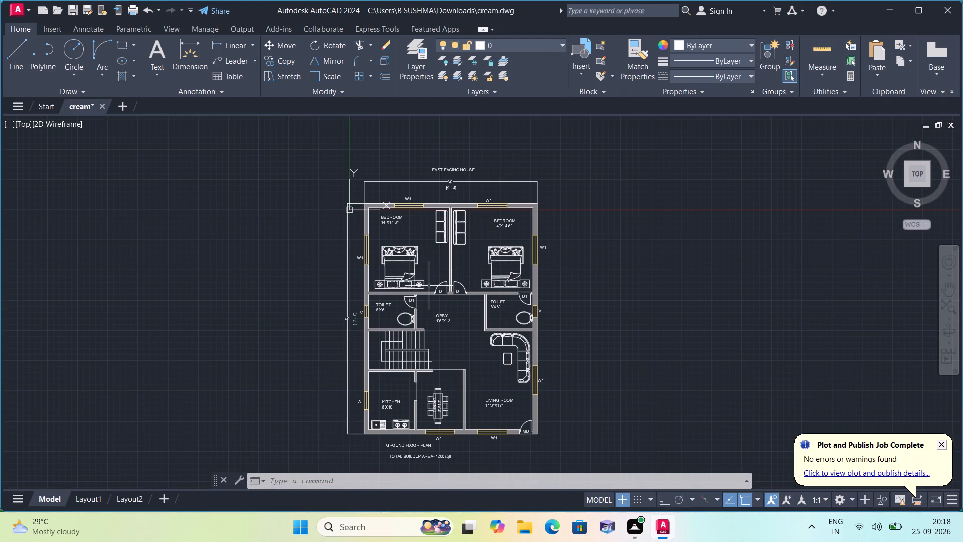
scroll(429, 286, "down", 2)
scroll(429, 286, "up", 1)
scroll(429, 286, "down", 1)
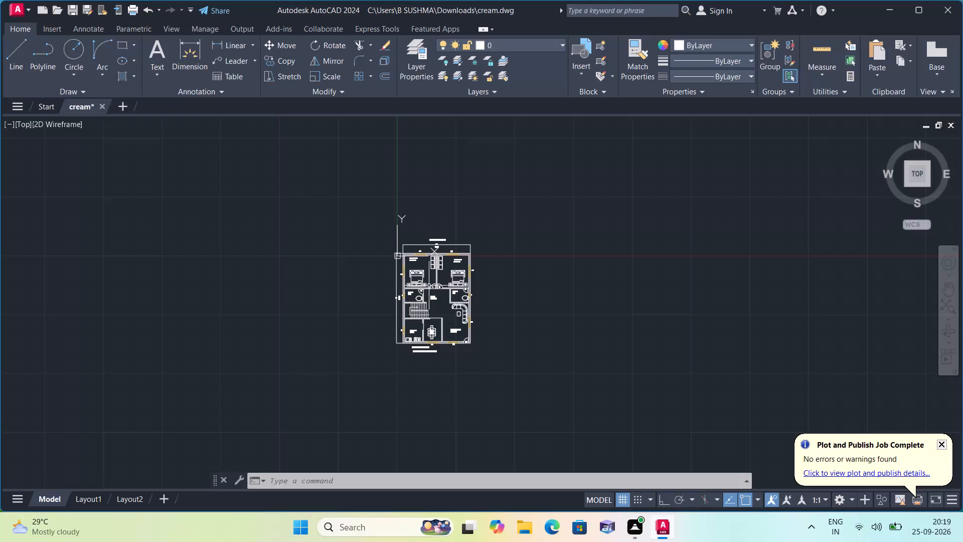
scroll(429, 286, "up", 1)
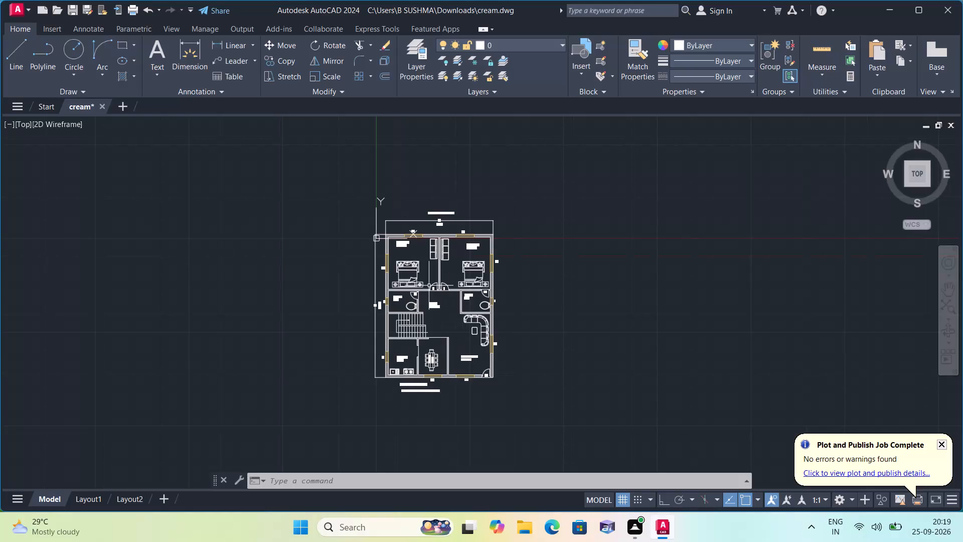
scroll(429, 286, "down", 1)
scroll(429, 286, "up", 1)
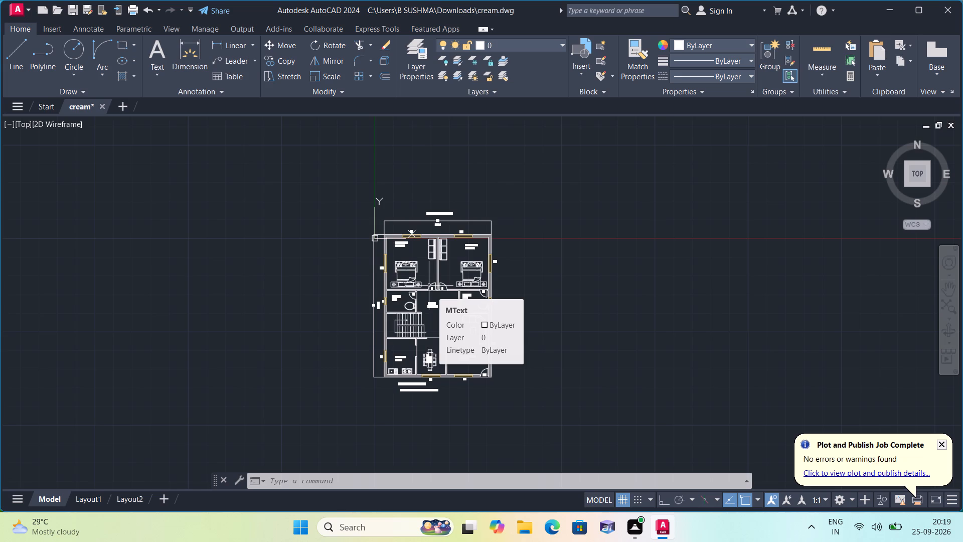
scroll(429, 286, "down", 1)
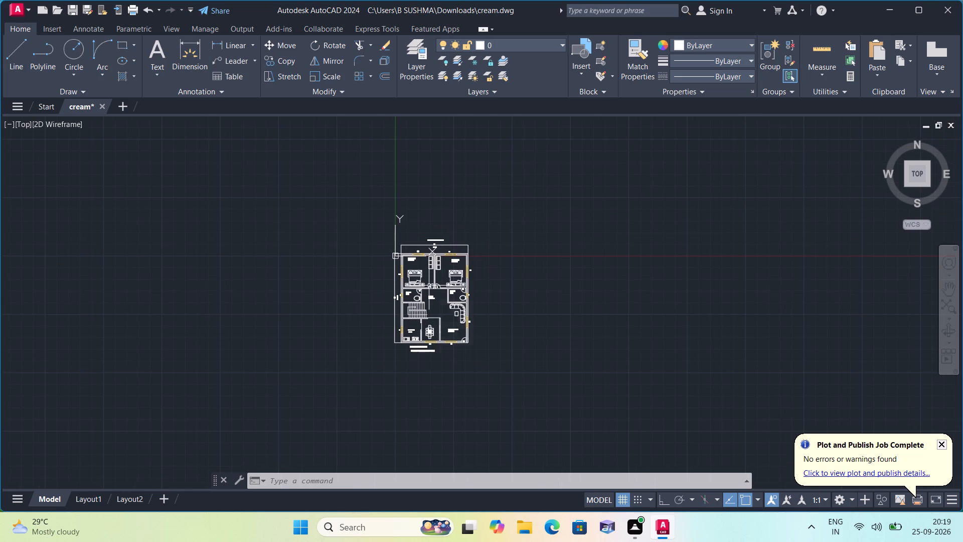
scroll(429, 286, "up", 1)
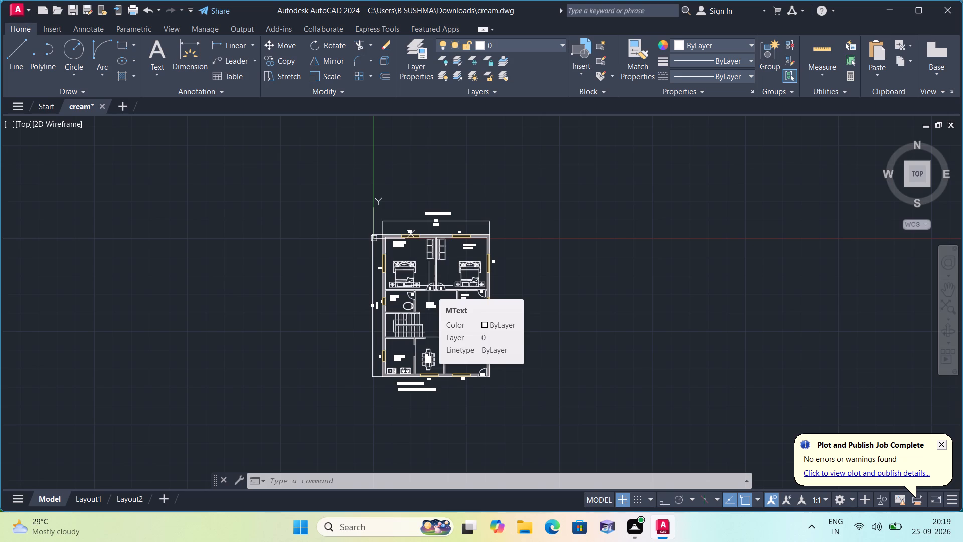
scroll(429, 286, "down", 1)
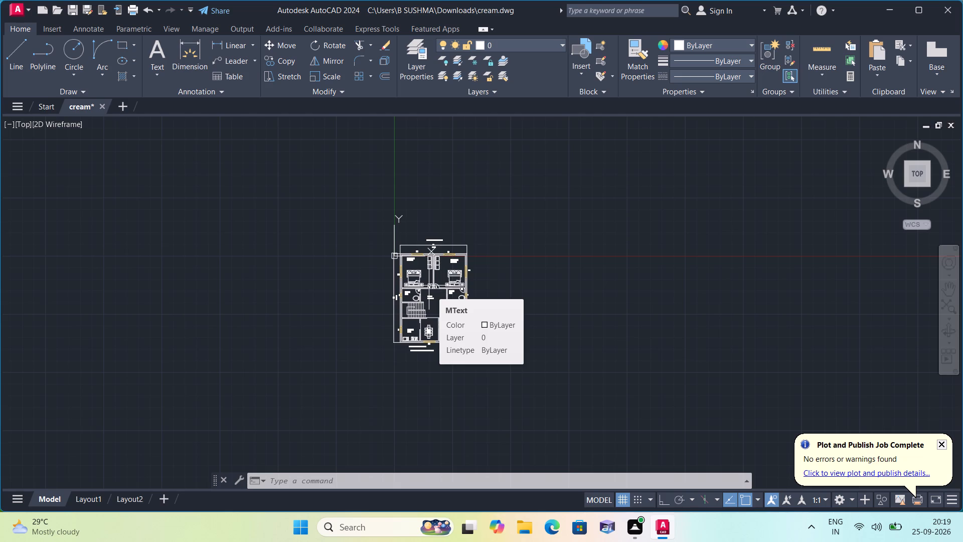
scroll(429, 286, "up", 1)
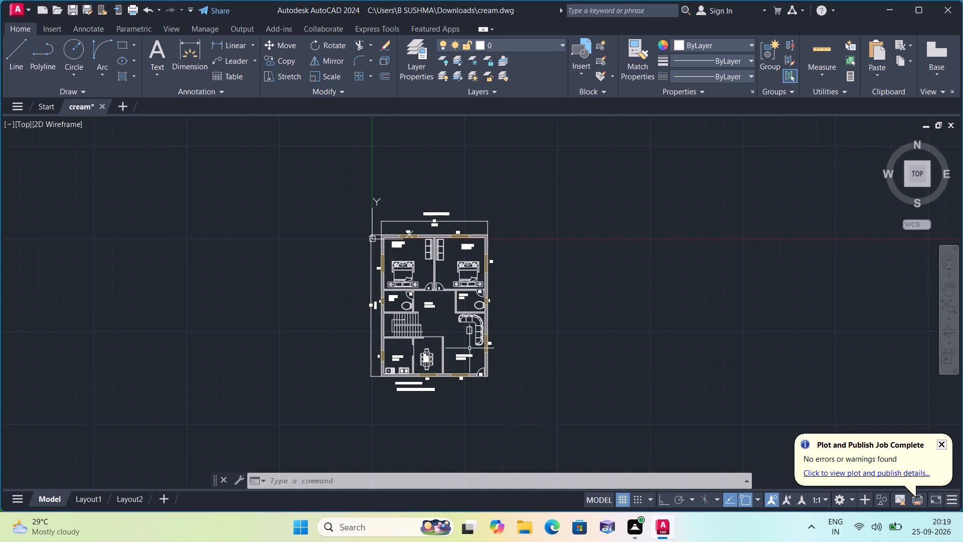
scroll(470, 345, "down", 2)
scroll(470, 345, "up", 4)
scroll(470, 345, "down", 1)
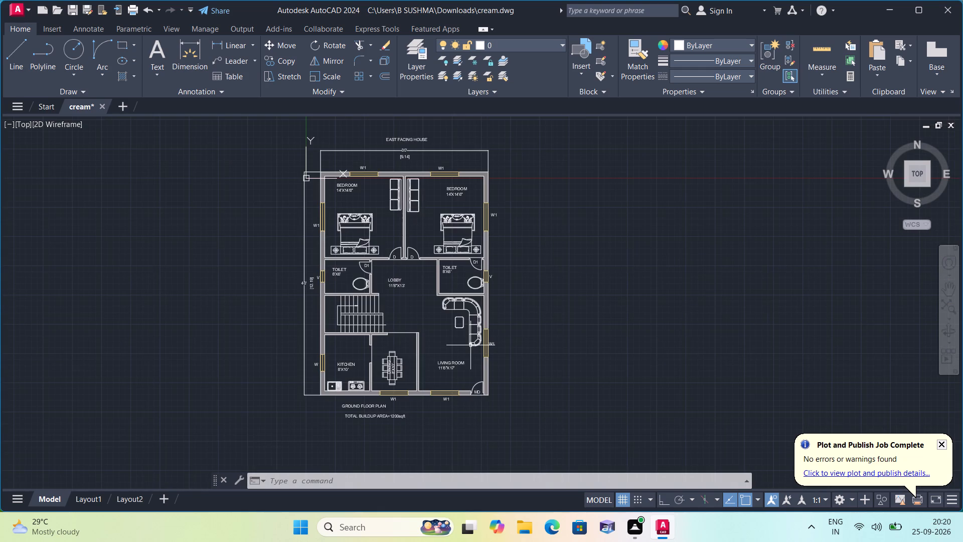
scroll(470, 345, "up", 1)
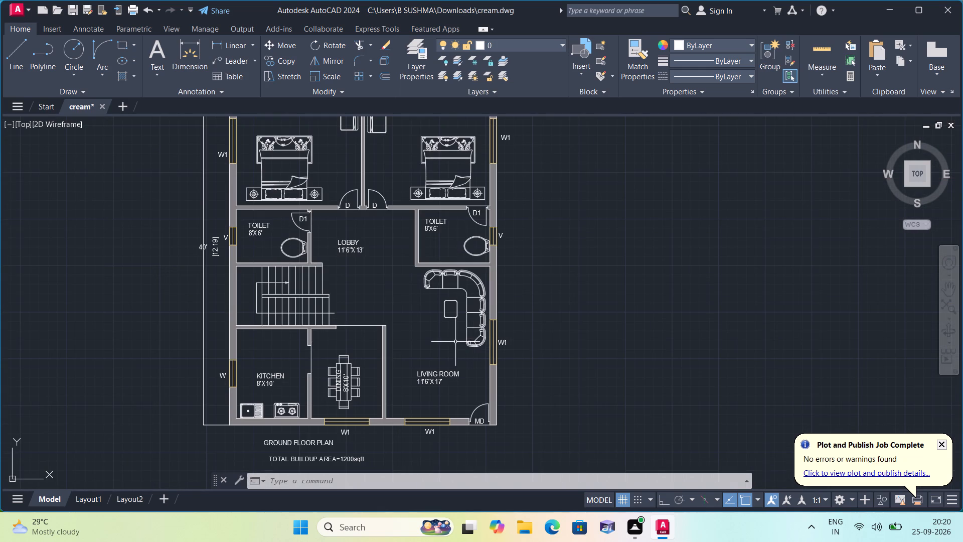